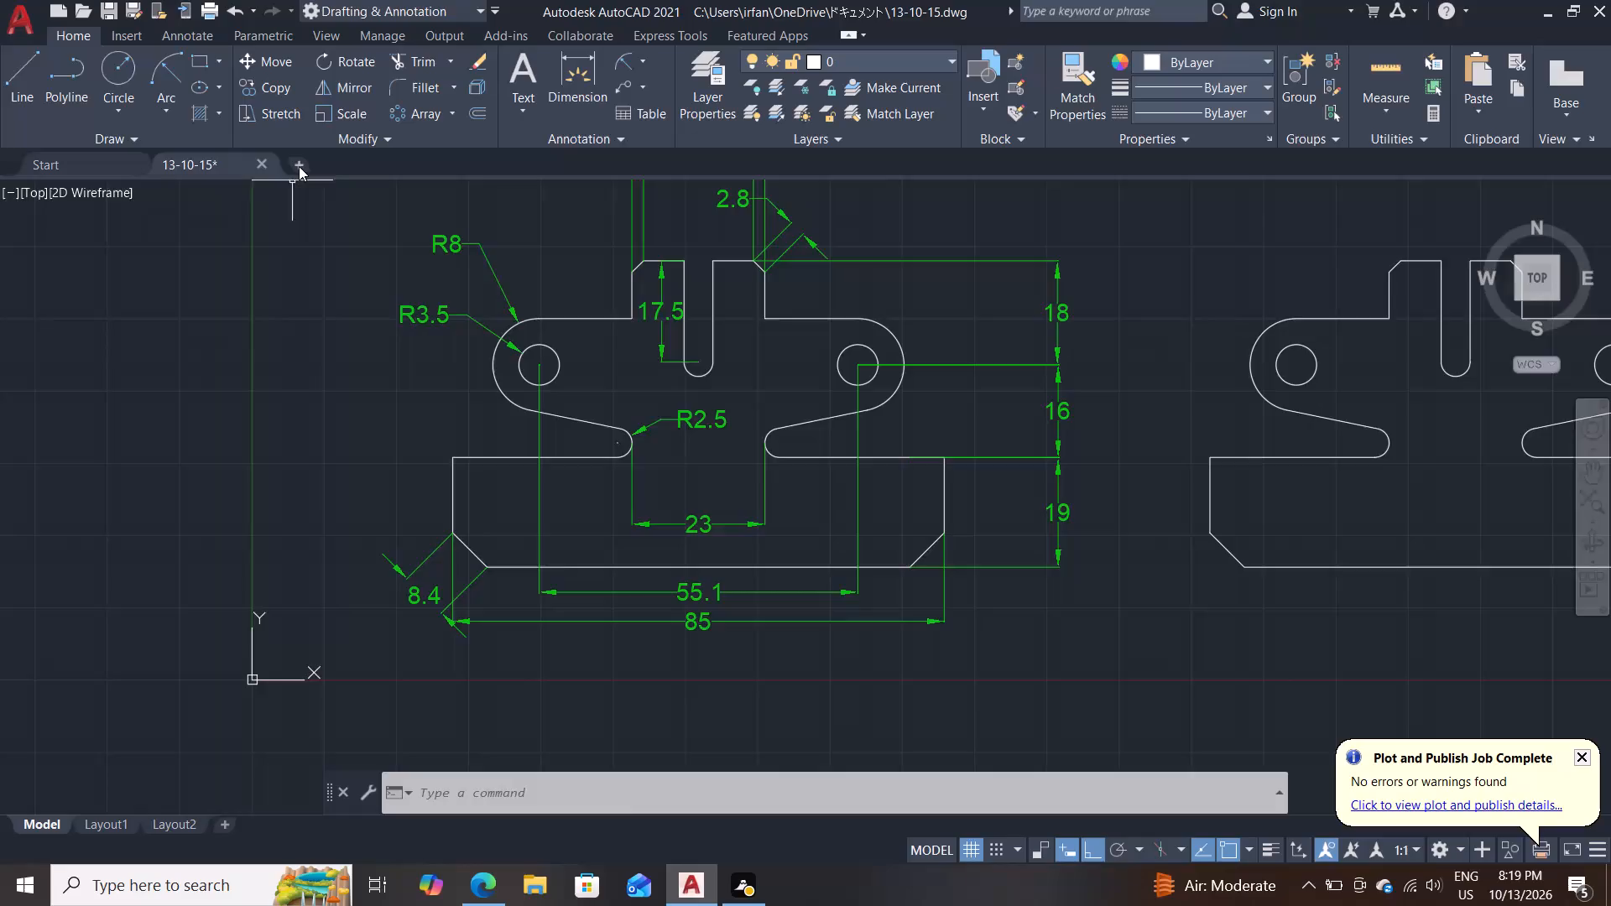
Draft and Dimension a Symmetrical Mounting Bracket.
Close the 13-10-15 drawing, leaving Drawing10 open.
left_click(259, 161)
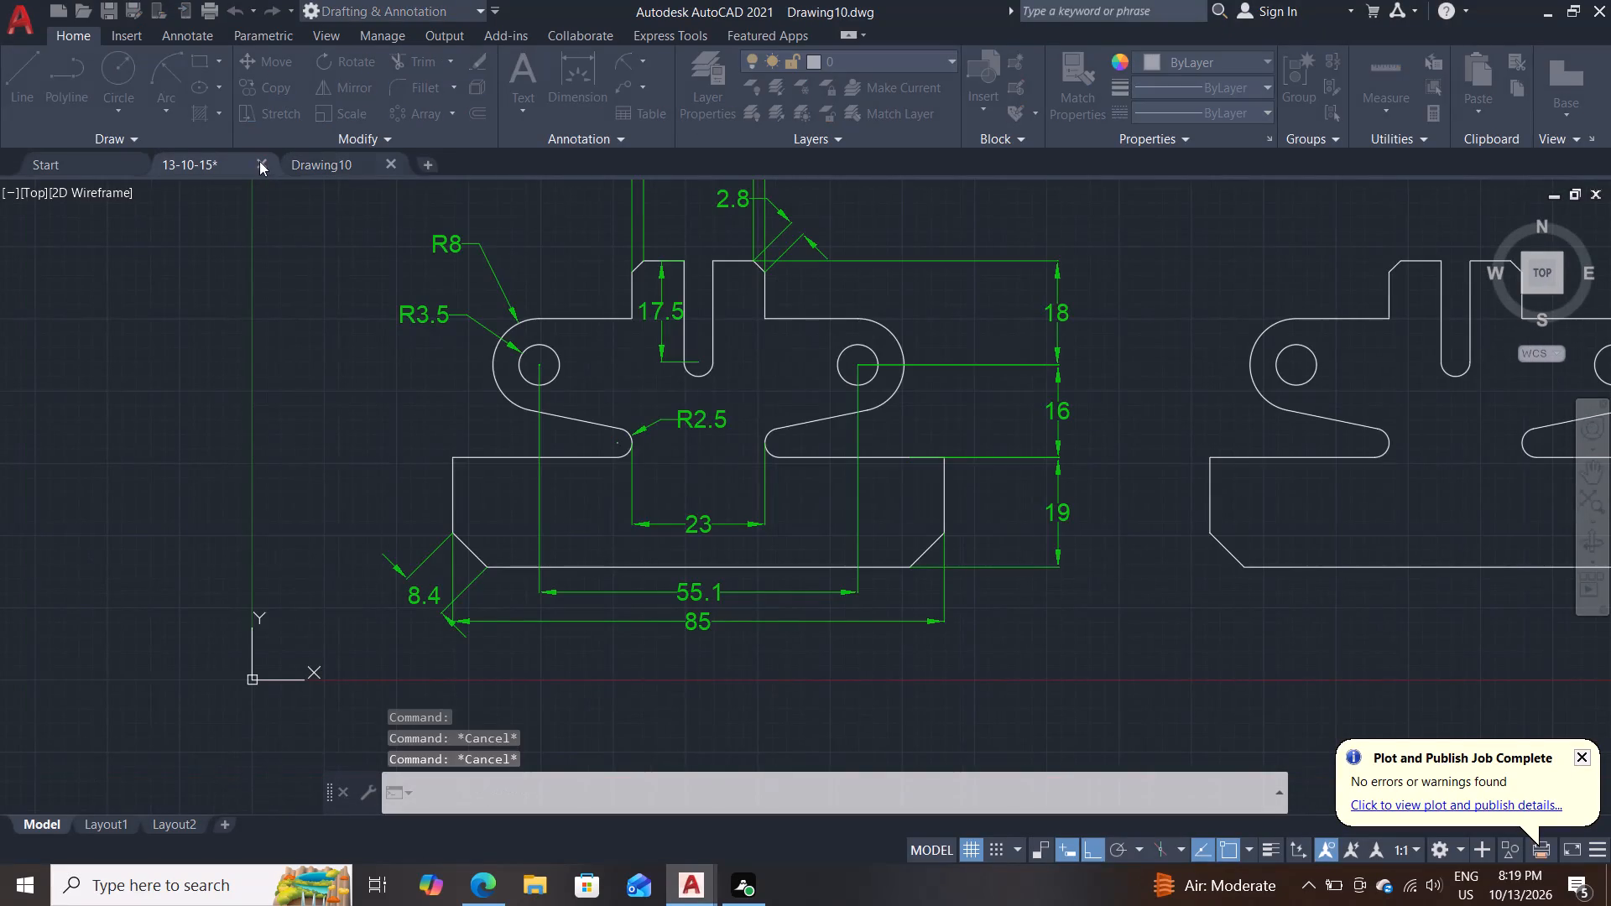
left_click(874, 490)
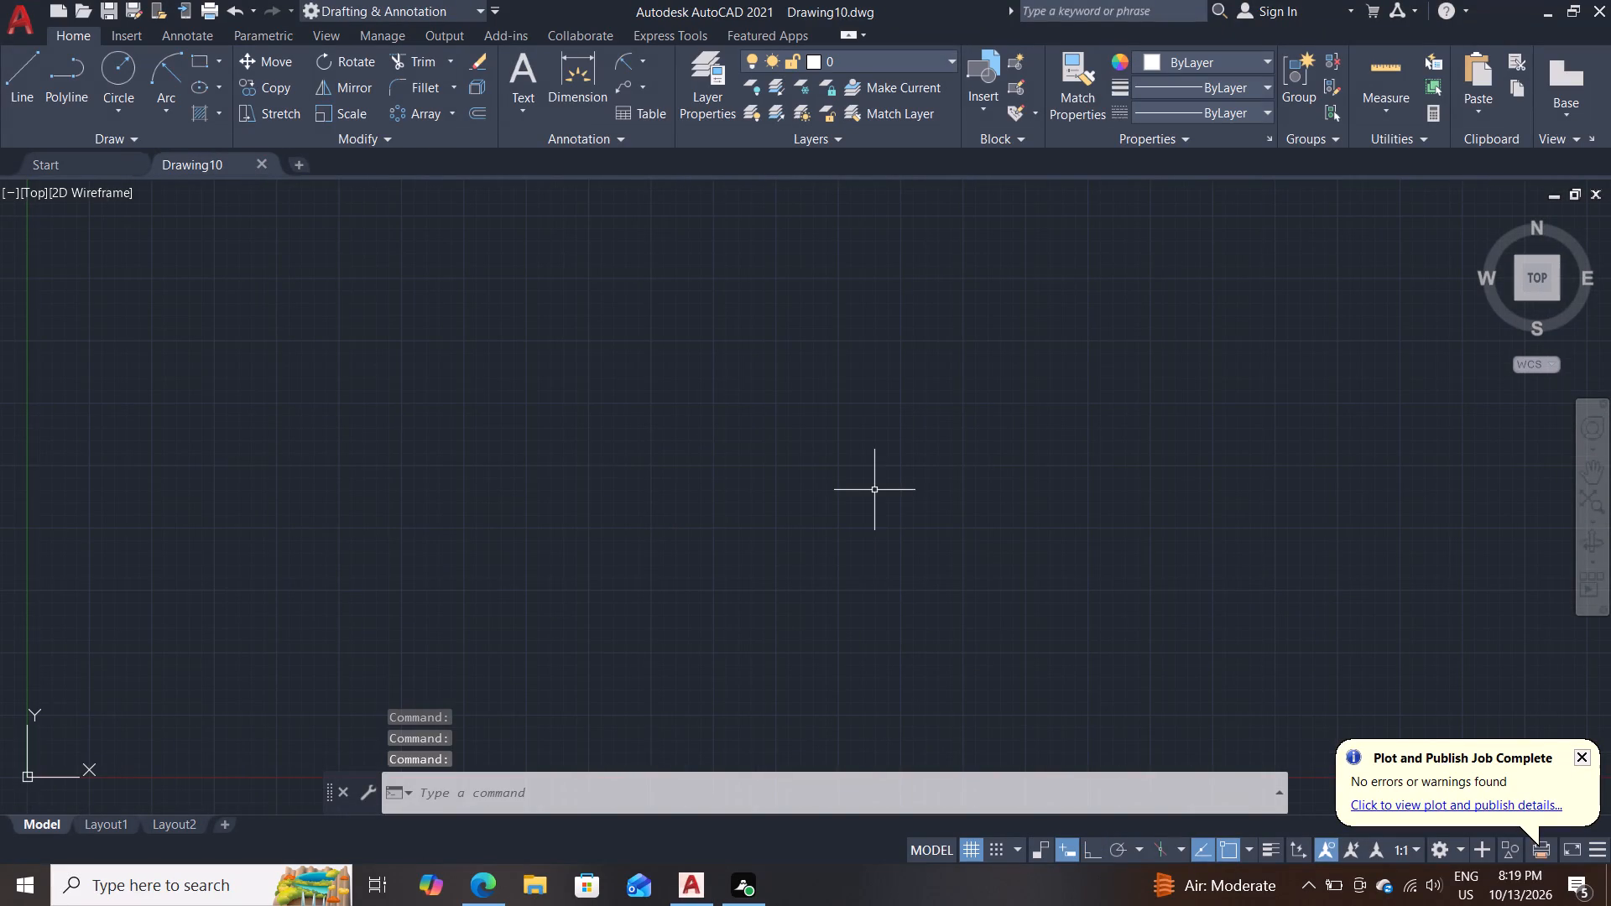
Configure the drawing units to one decimal place of length precision (0.0) and millimeters as the insertion scale.
type("un")
key("Return")
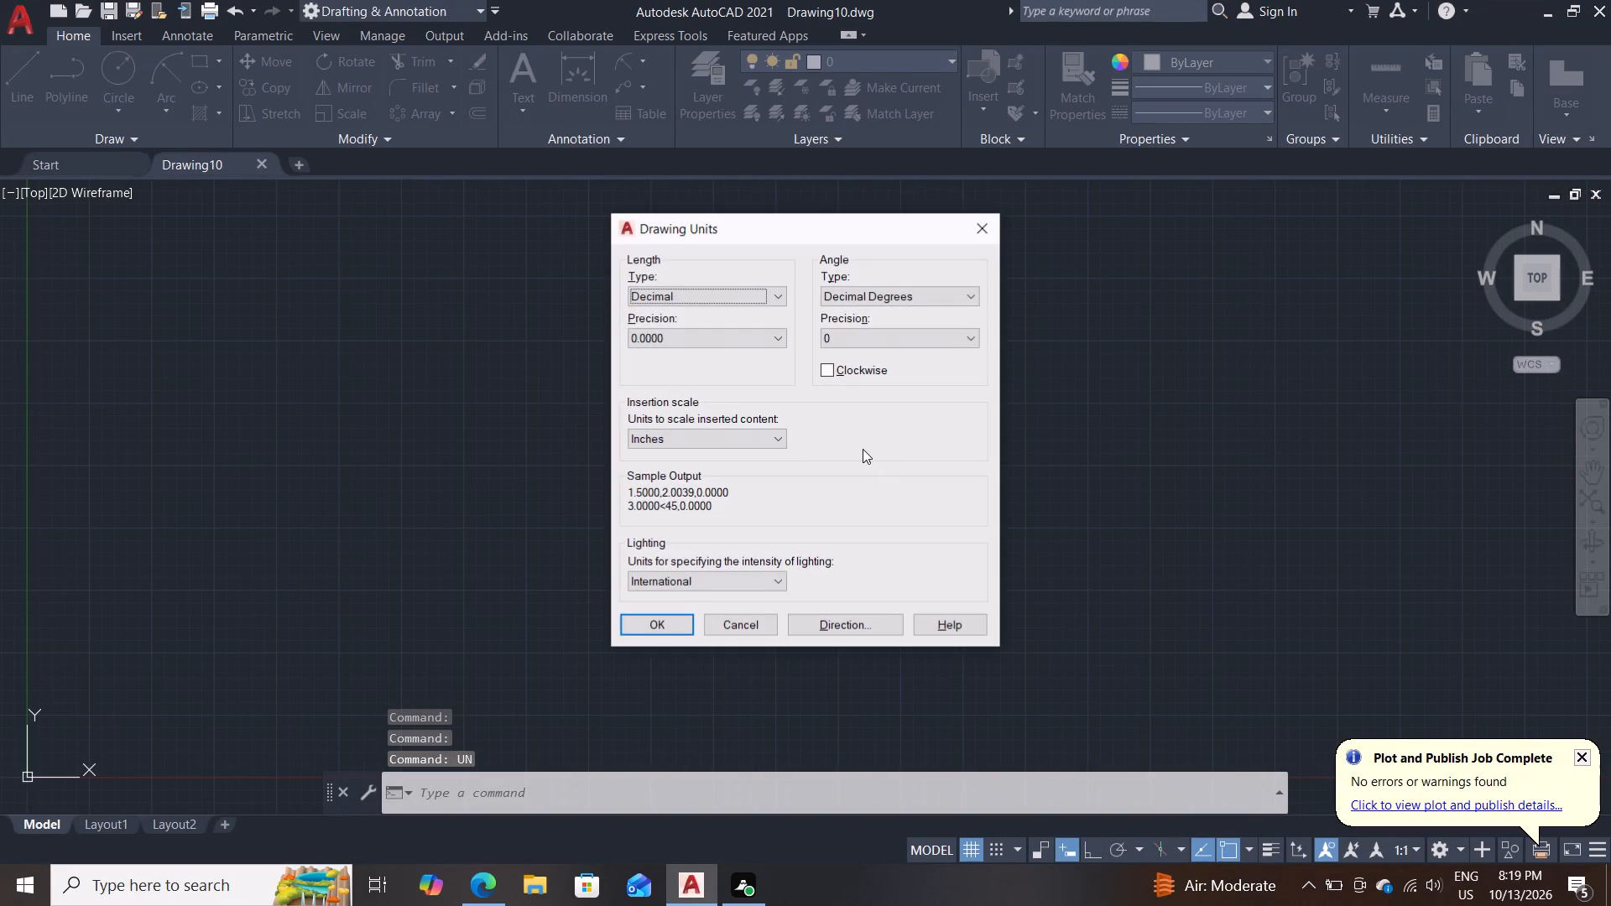
left_click(692, 345)
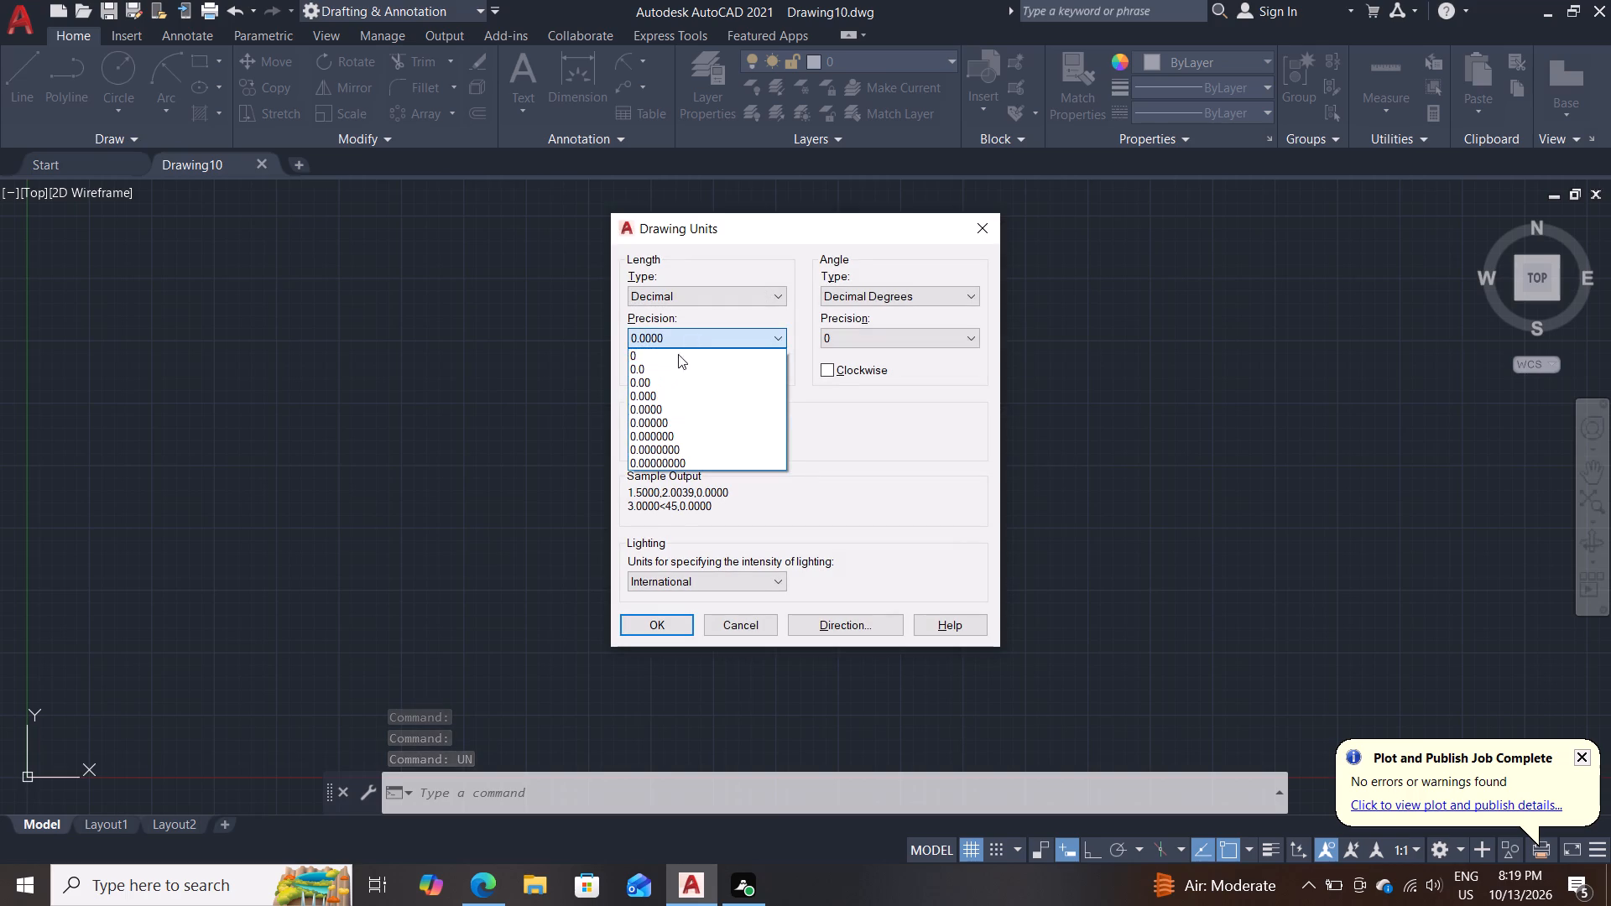
left_click(662, 364)
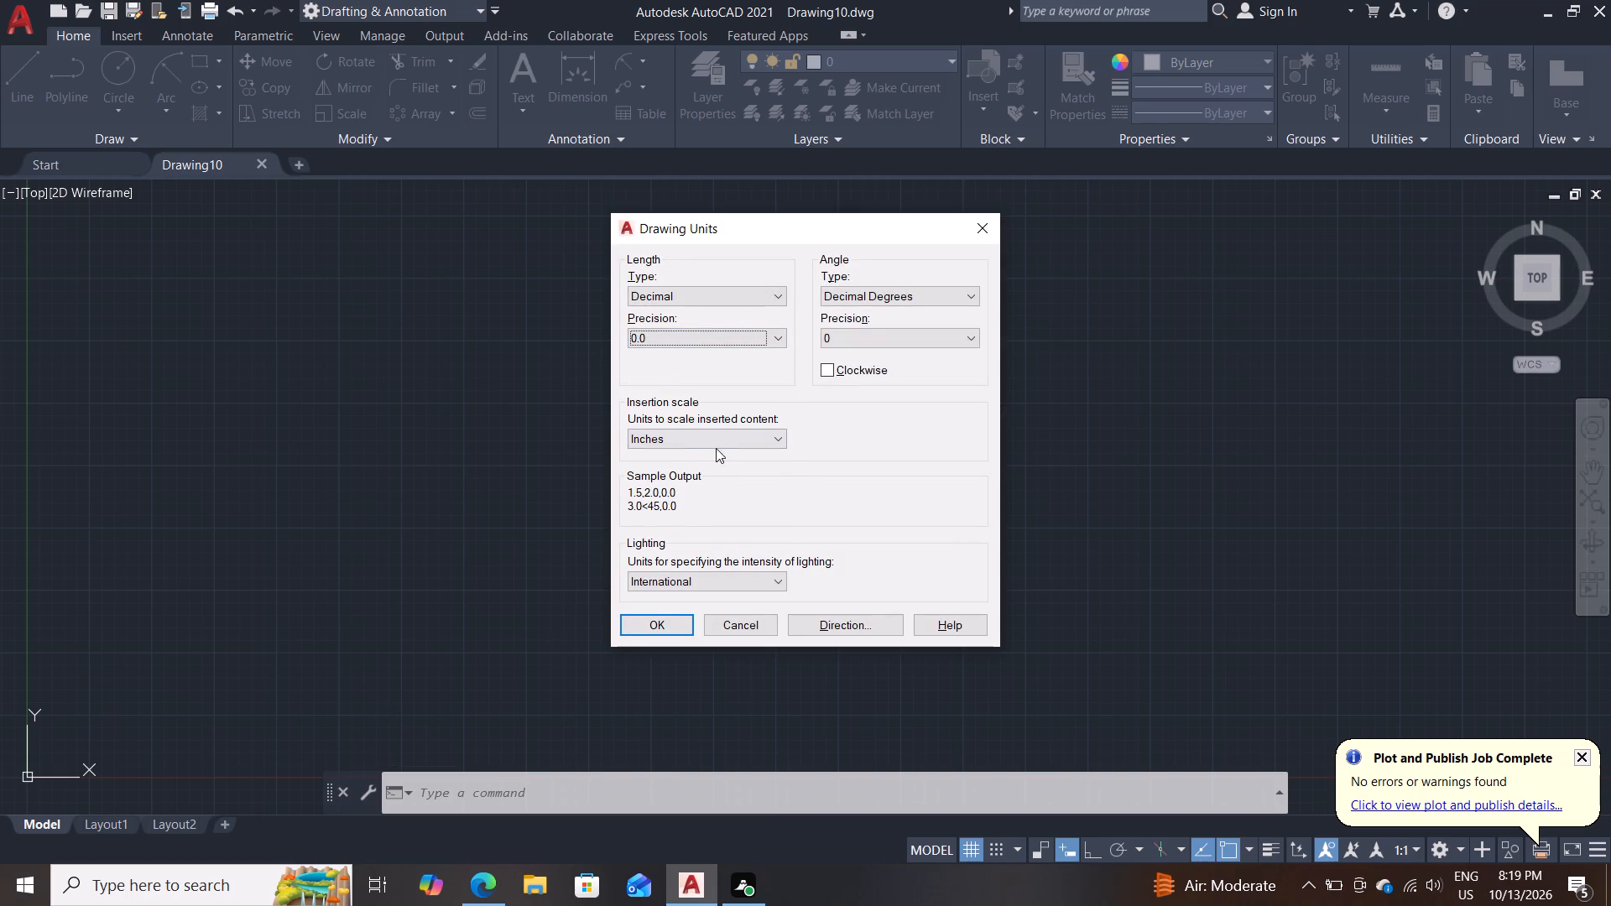
left_click(723, 445)
left_click_drag(687, 537, 676, 550)
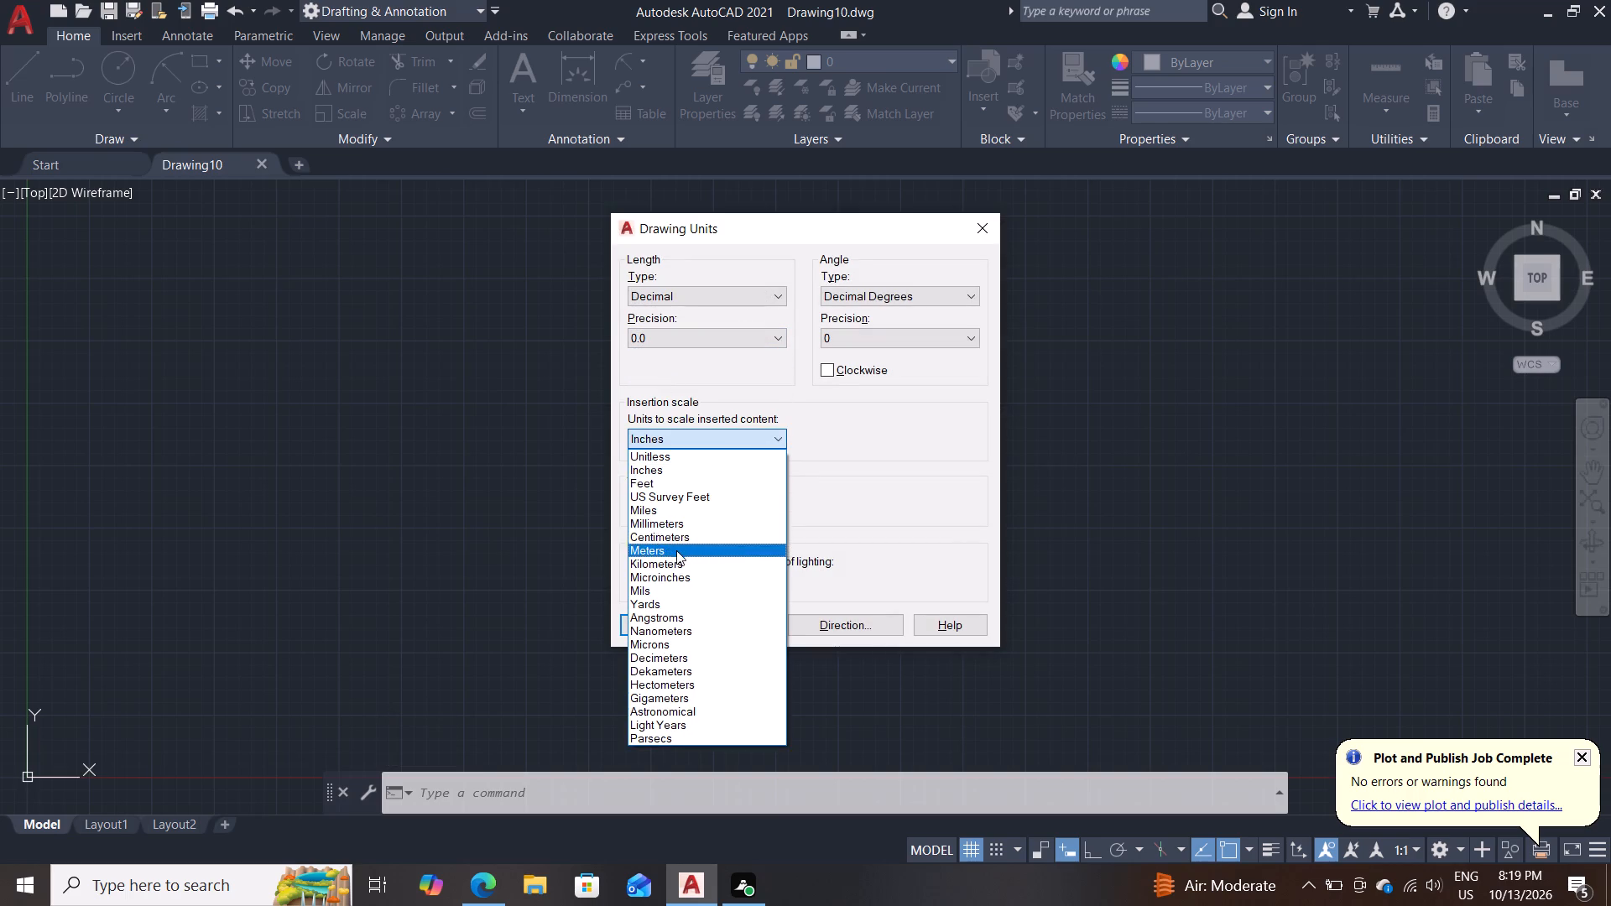
left_click_drag(676, 550, 677, 519)
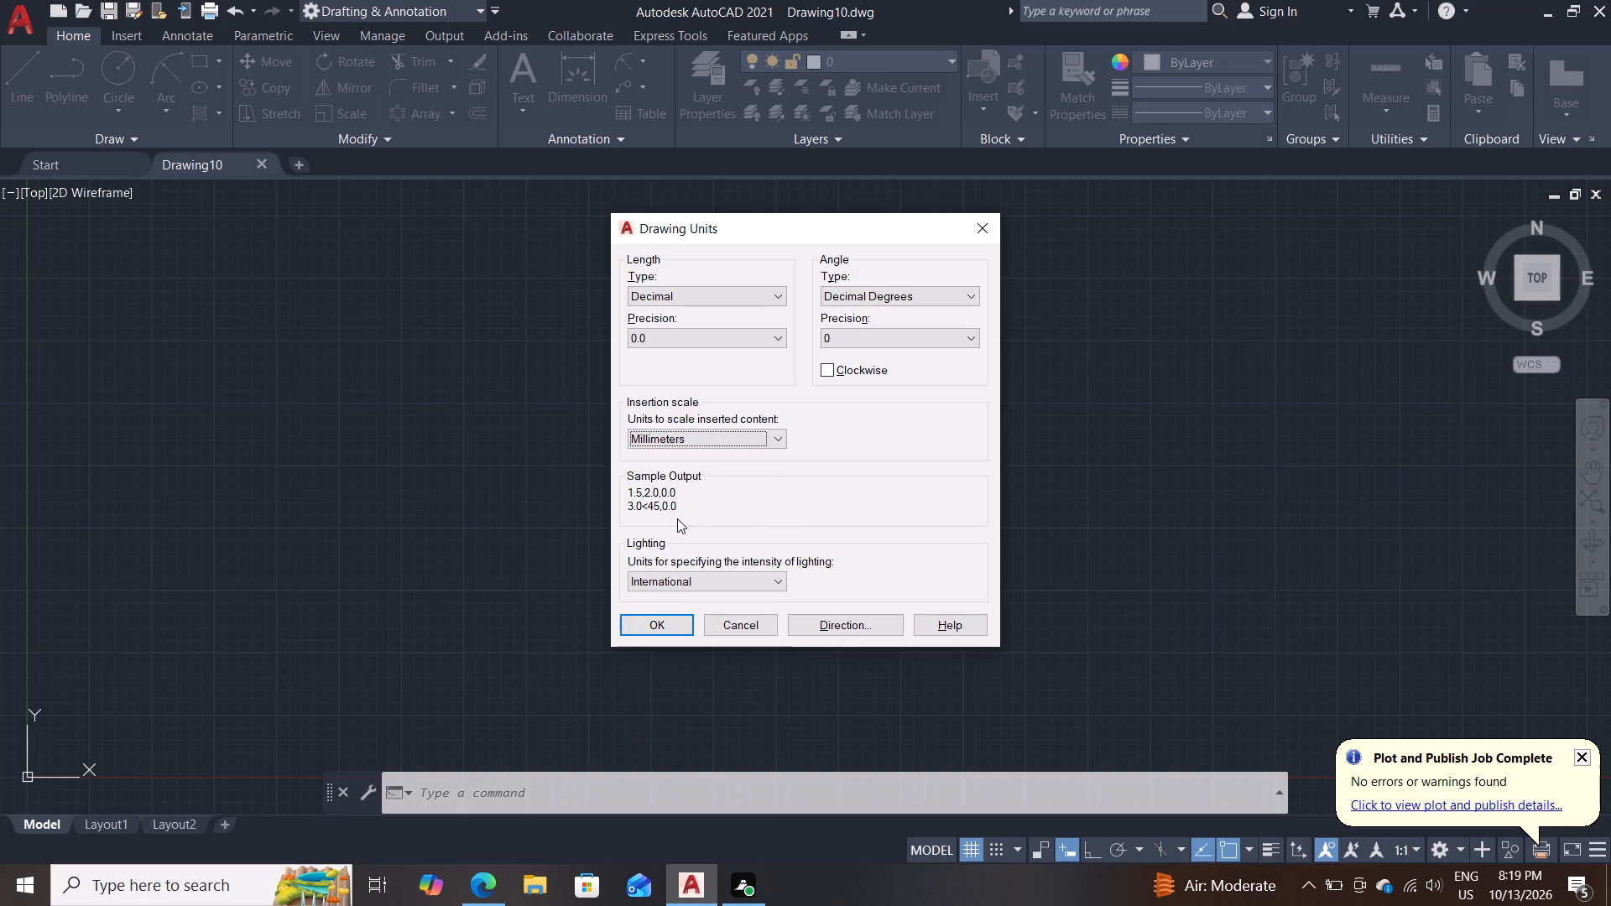
left_click(657, 621)
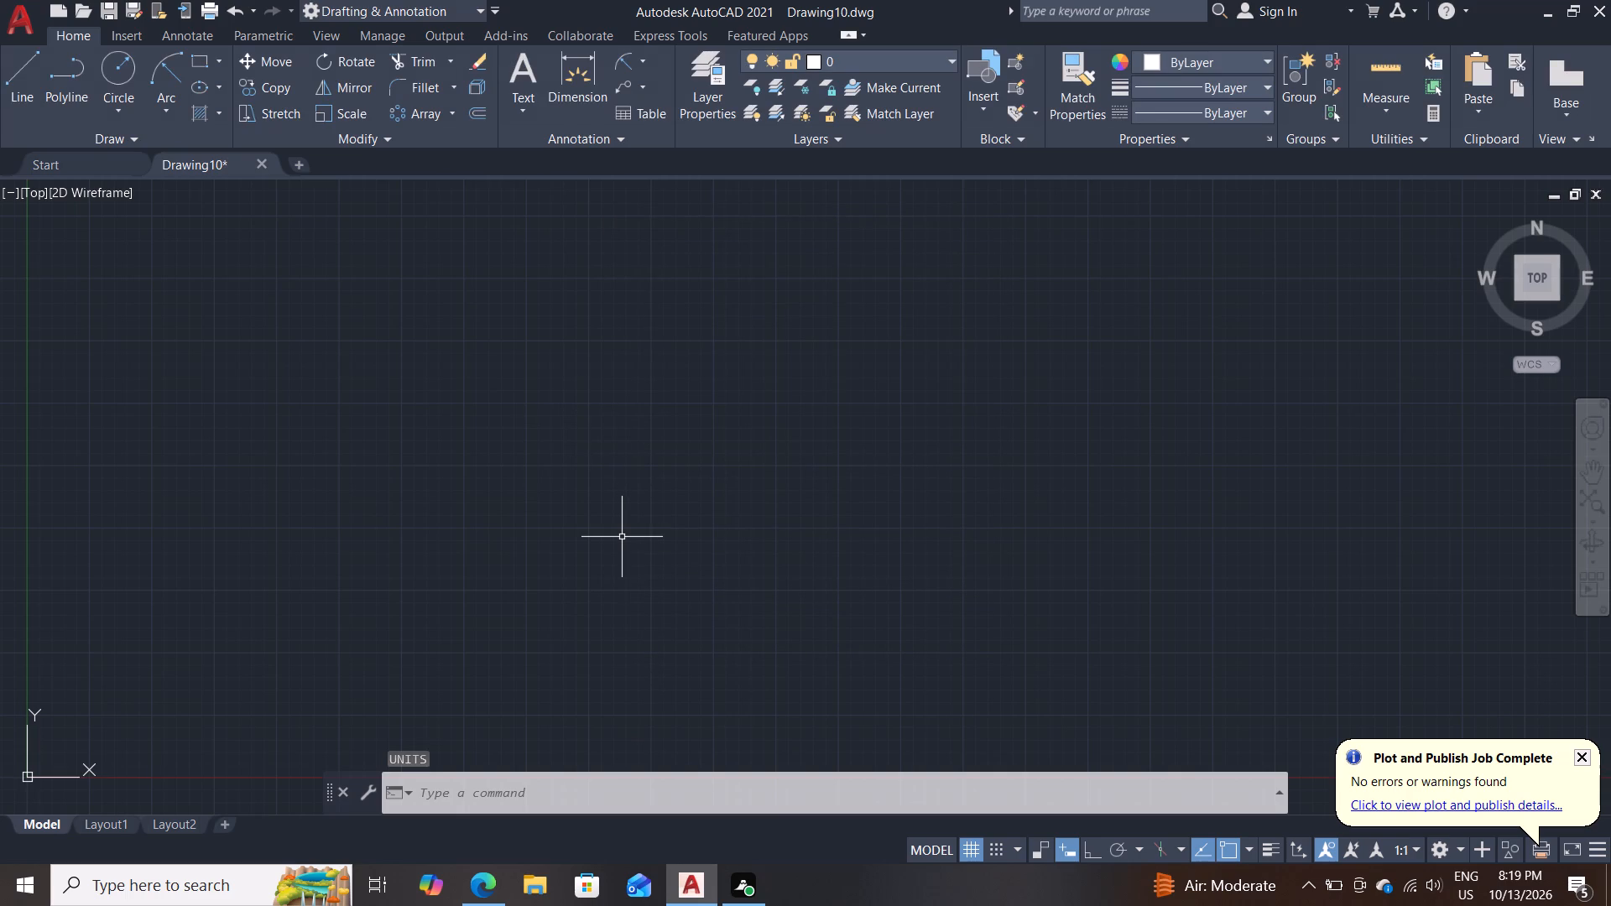
Open the Standard dimension style for modification and keep ByBlock for the dimension and extension lines' linetypes and lineweights and the extension line color.
key("d")
key("Return")
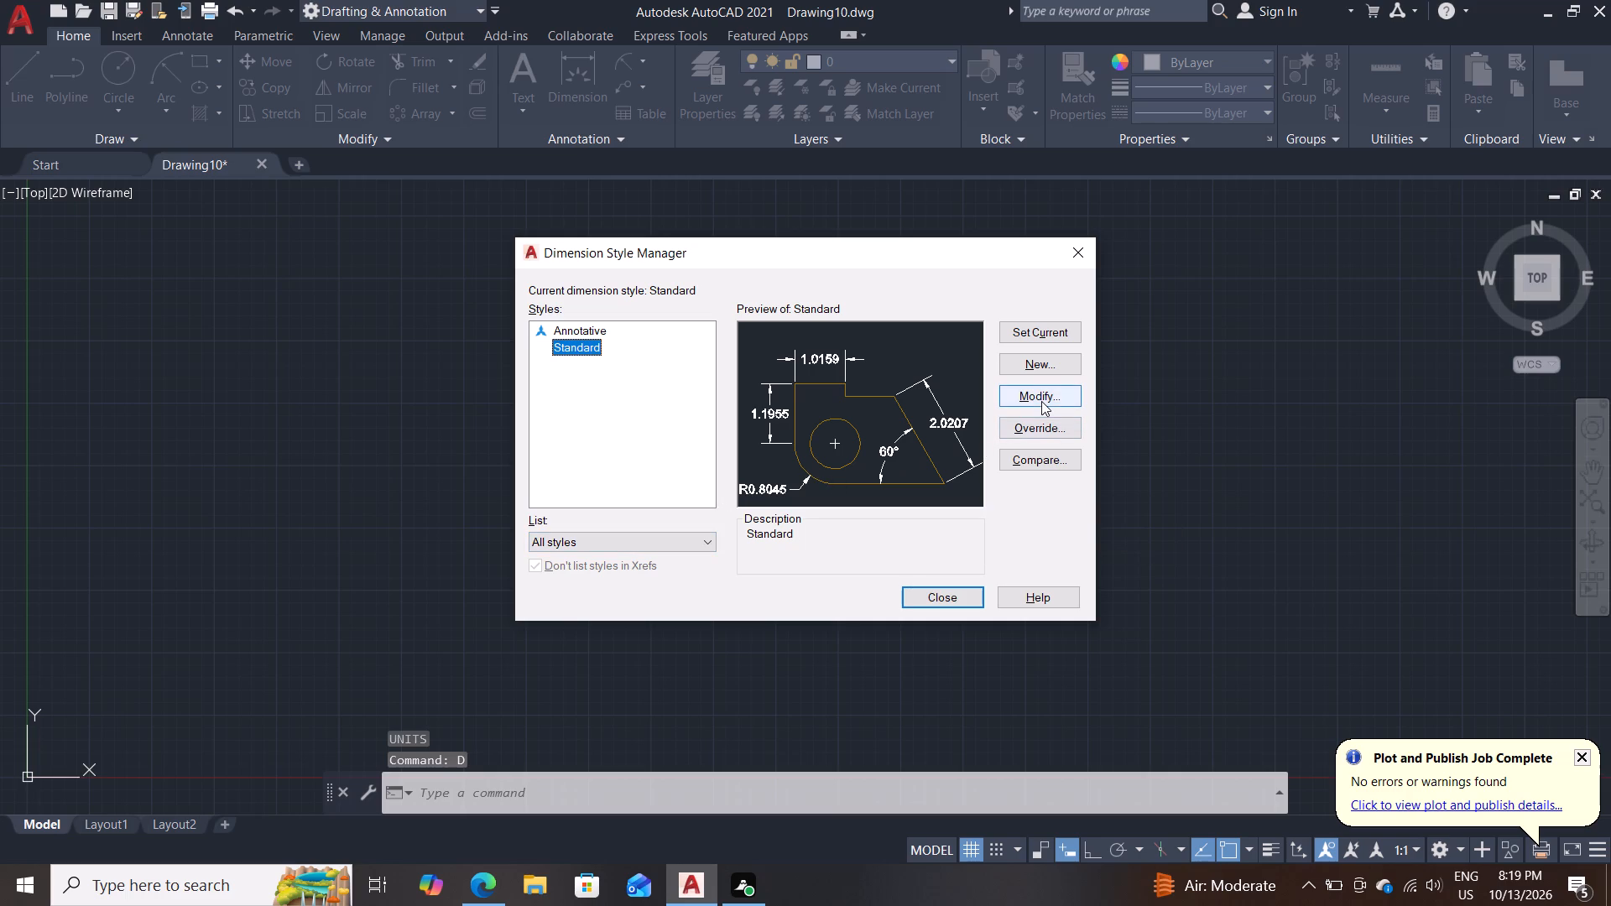
left_click(1044, 397)
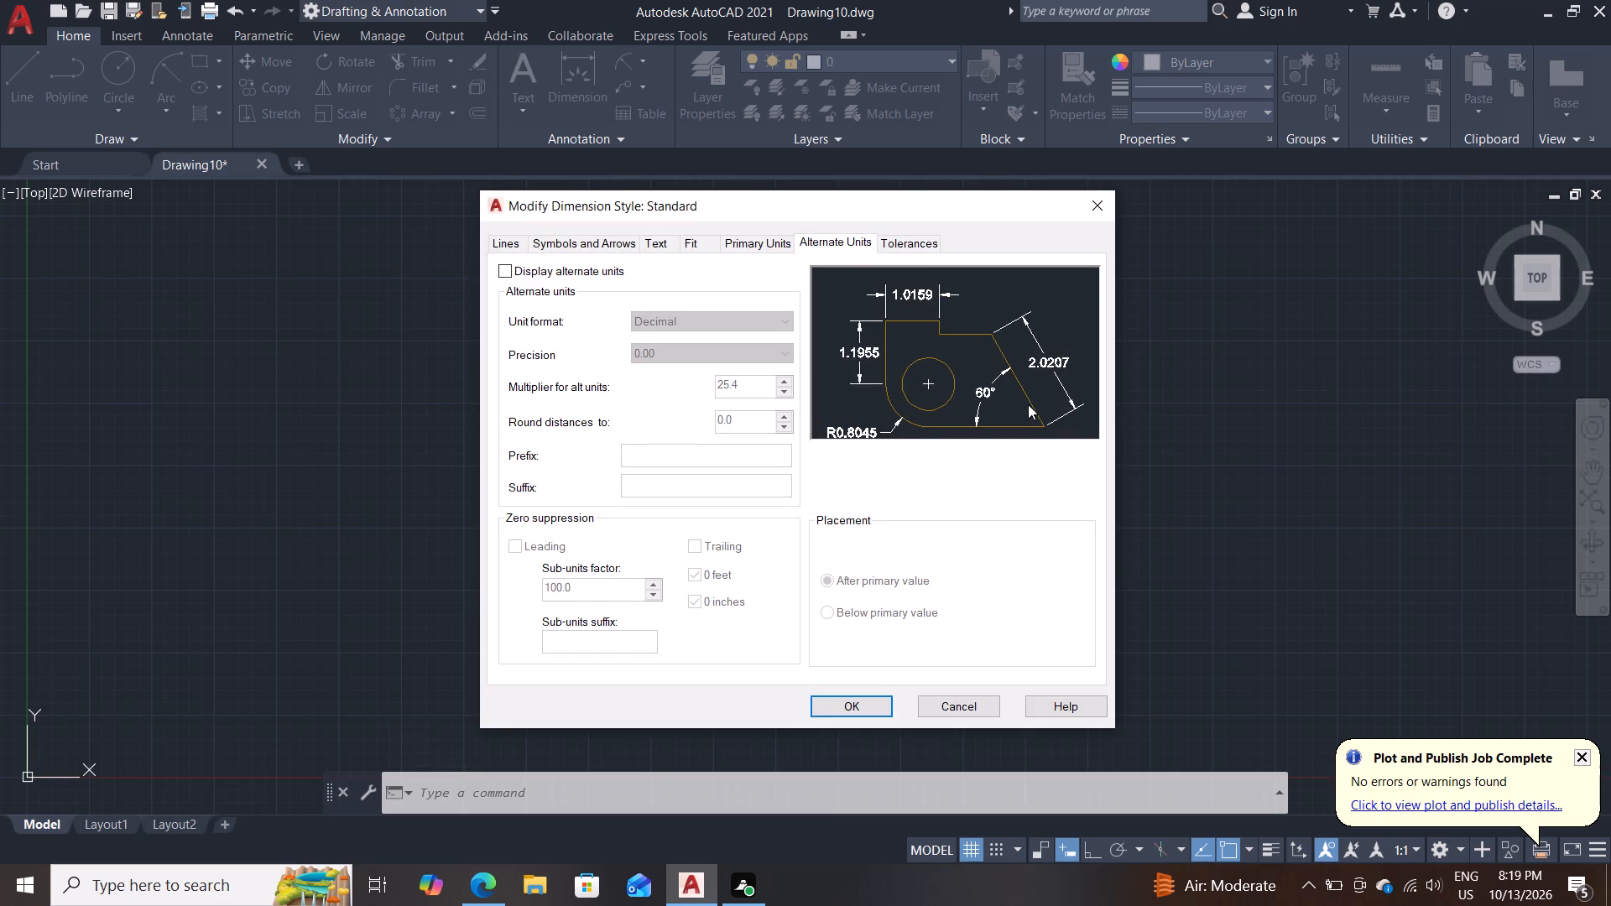
left_click(512, 252)
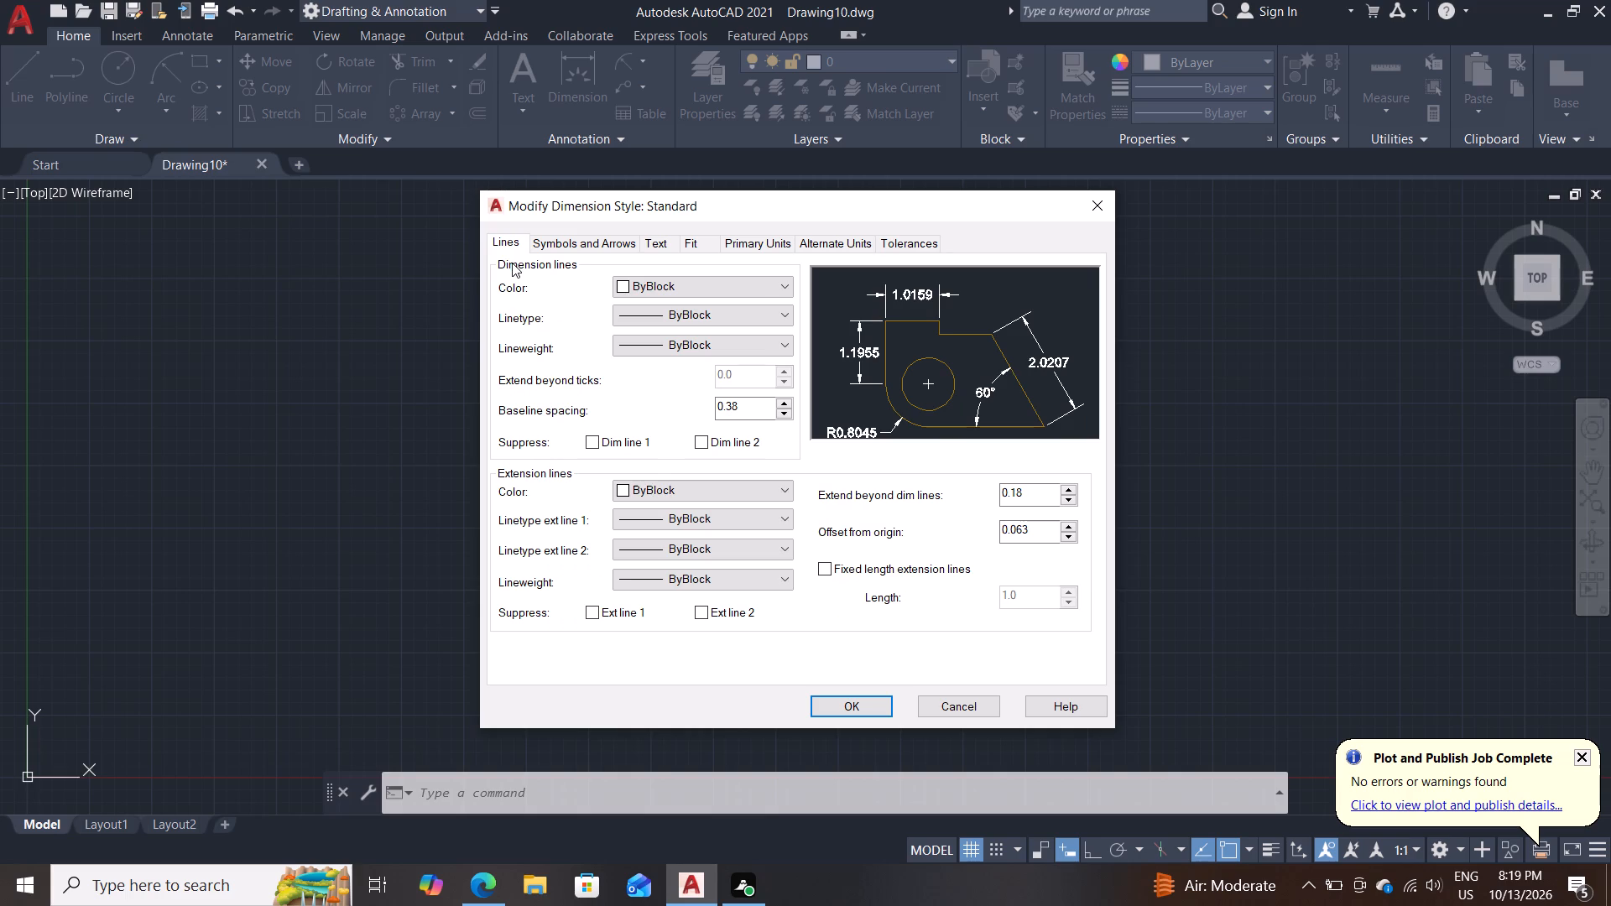
left_click(716, 316)
left_click(695, 346)
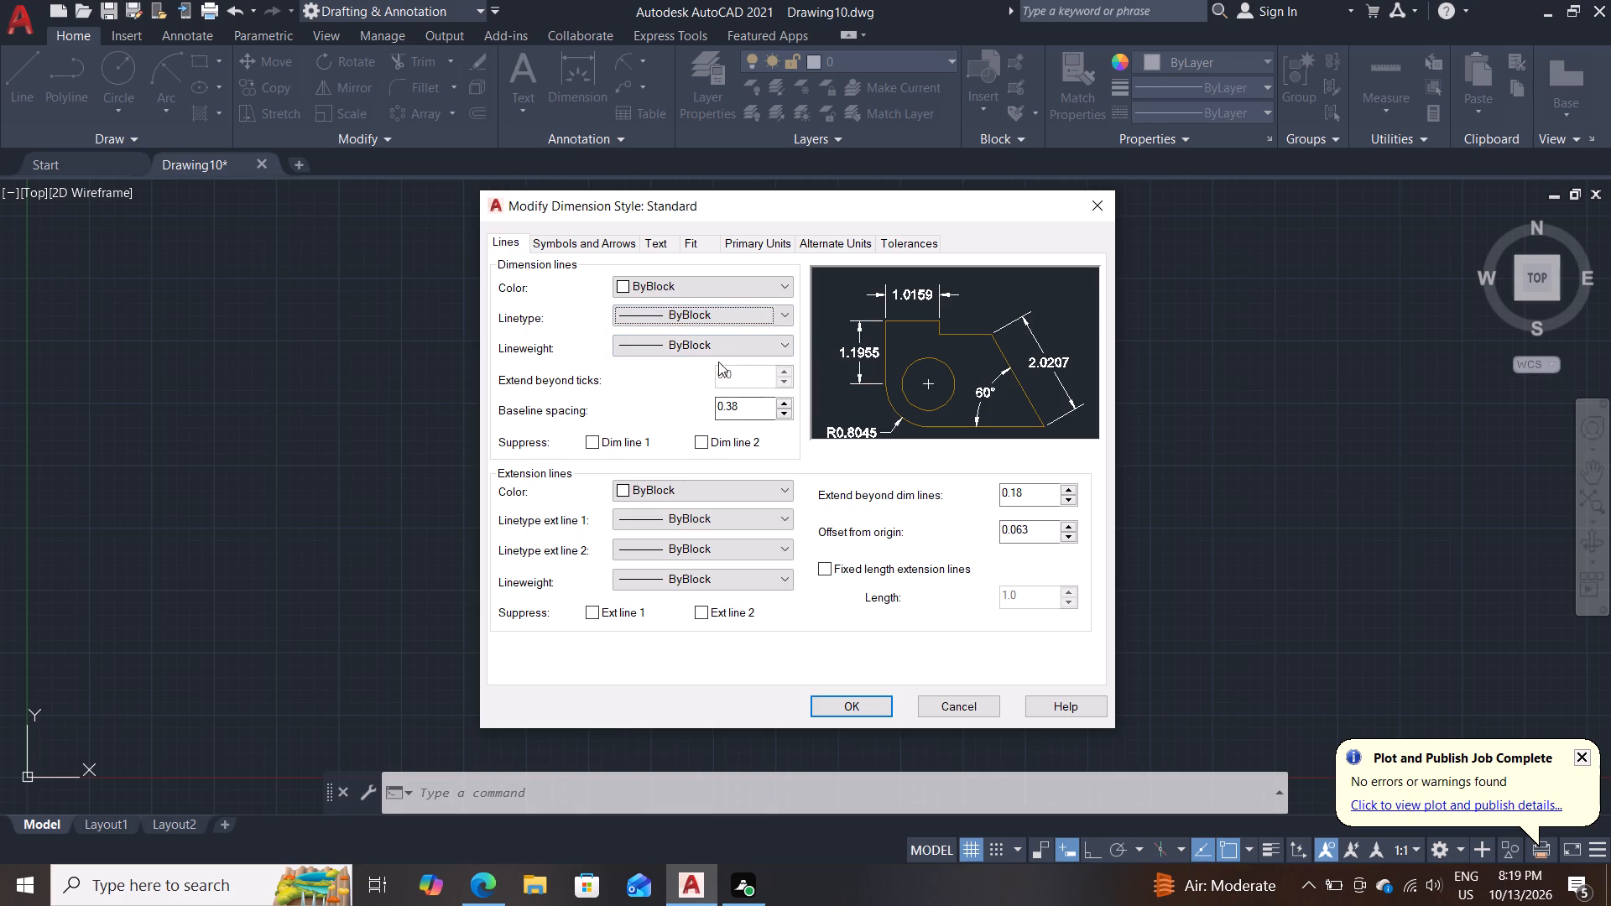
left_click(722, 348)
left_click(691, 378)
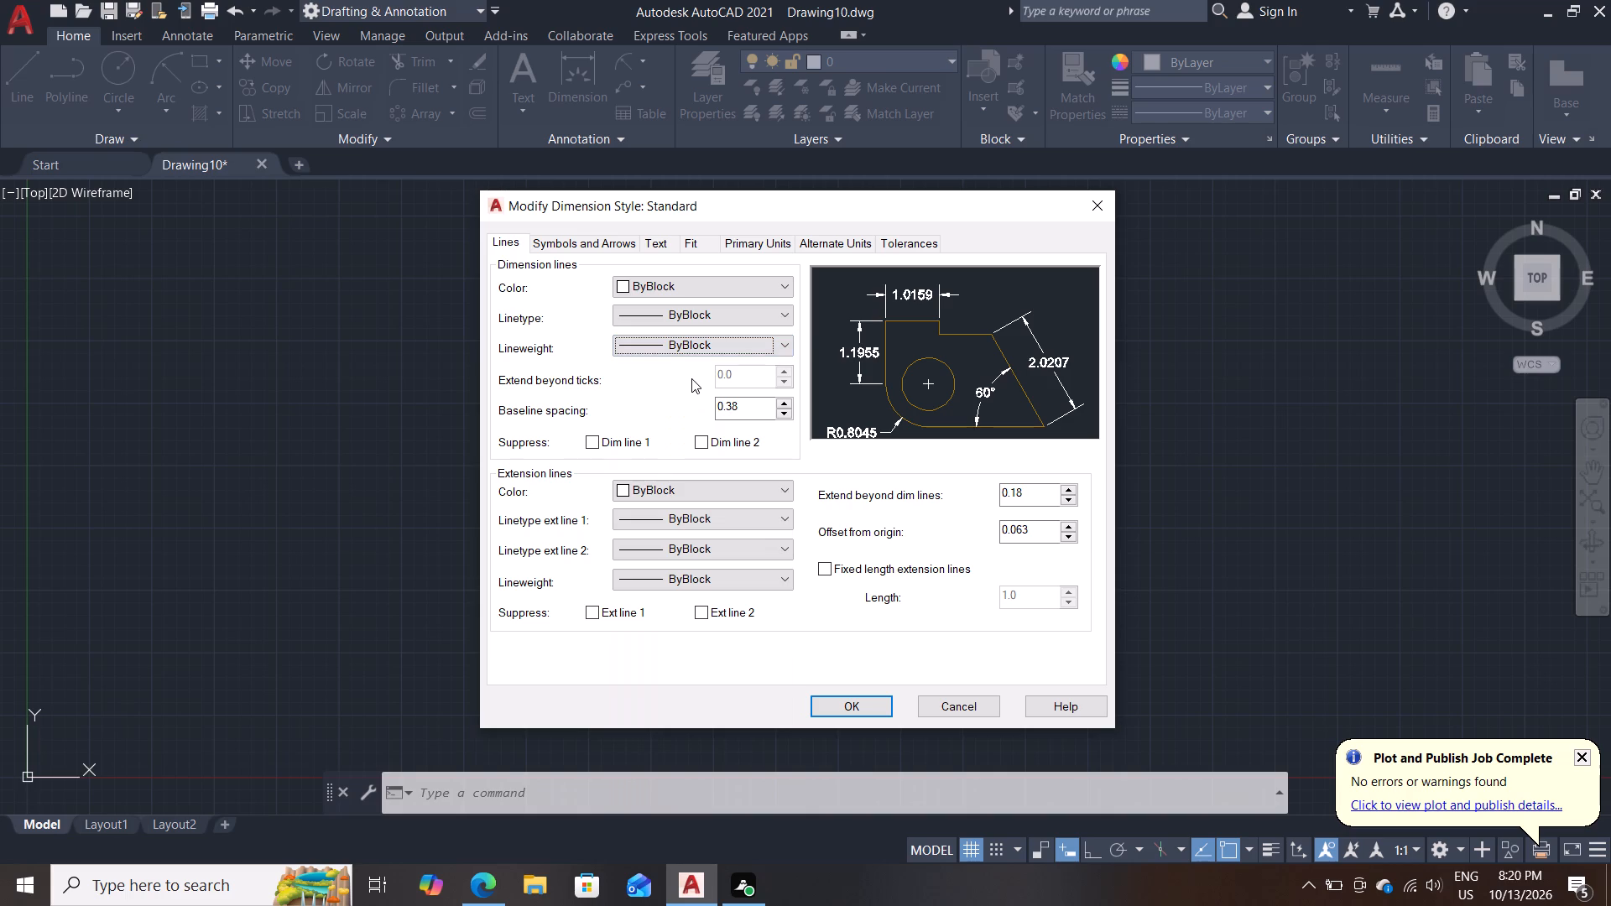
double_click(713, 443)
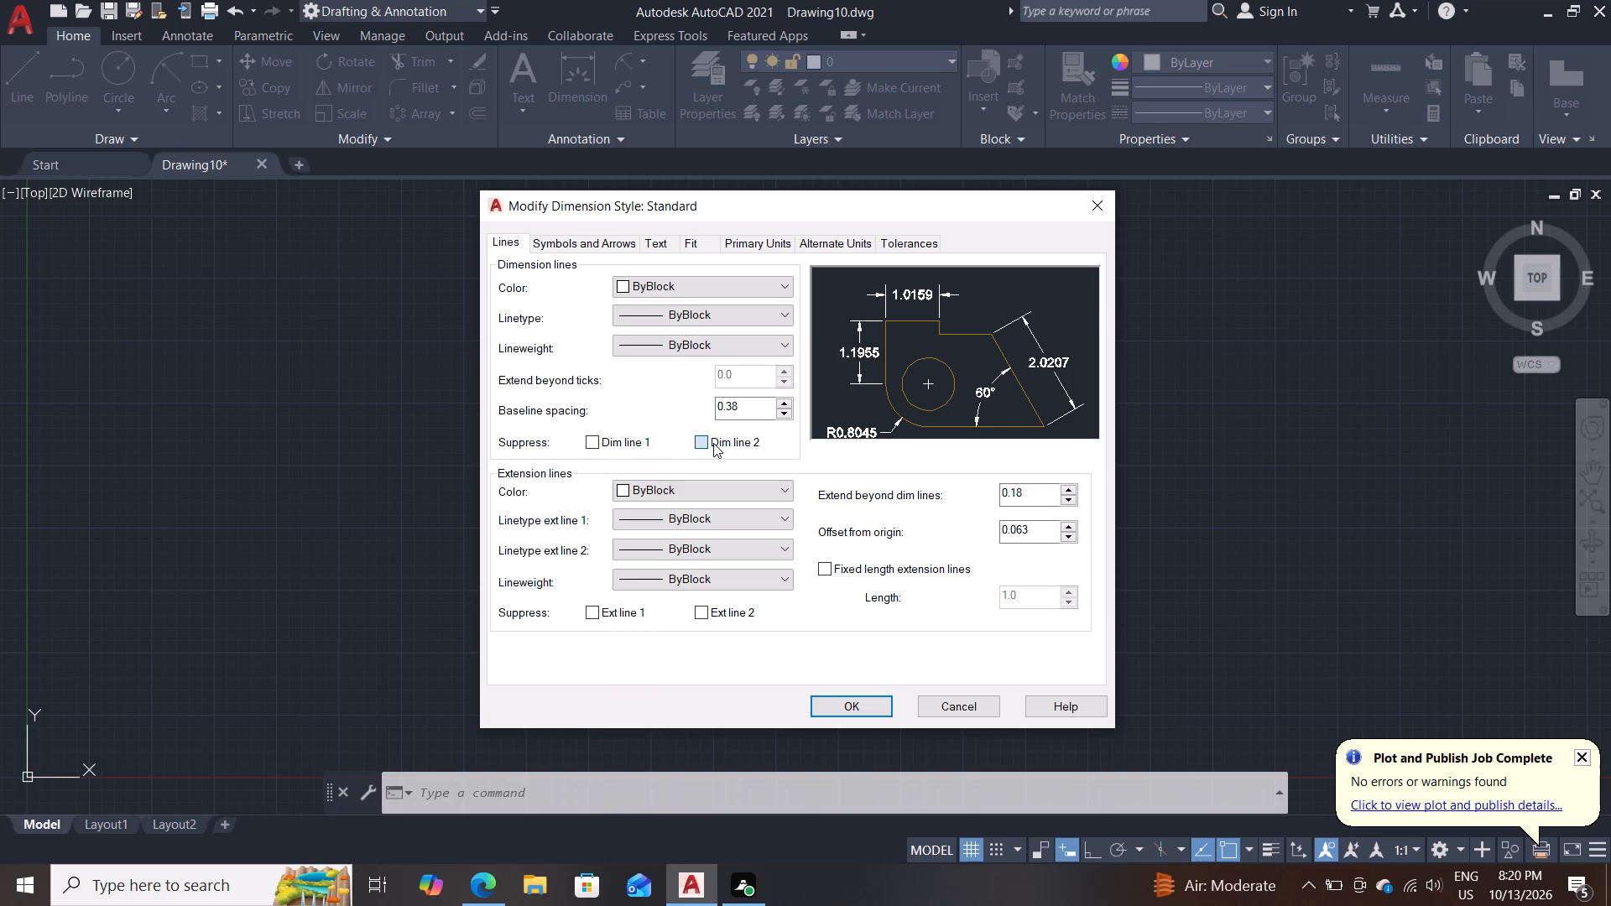
double_click(626, 440)
left_click(706, 493)
left_click(679, 528)
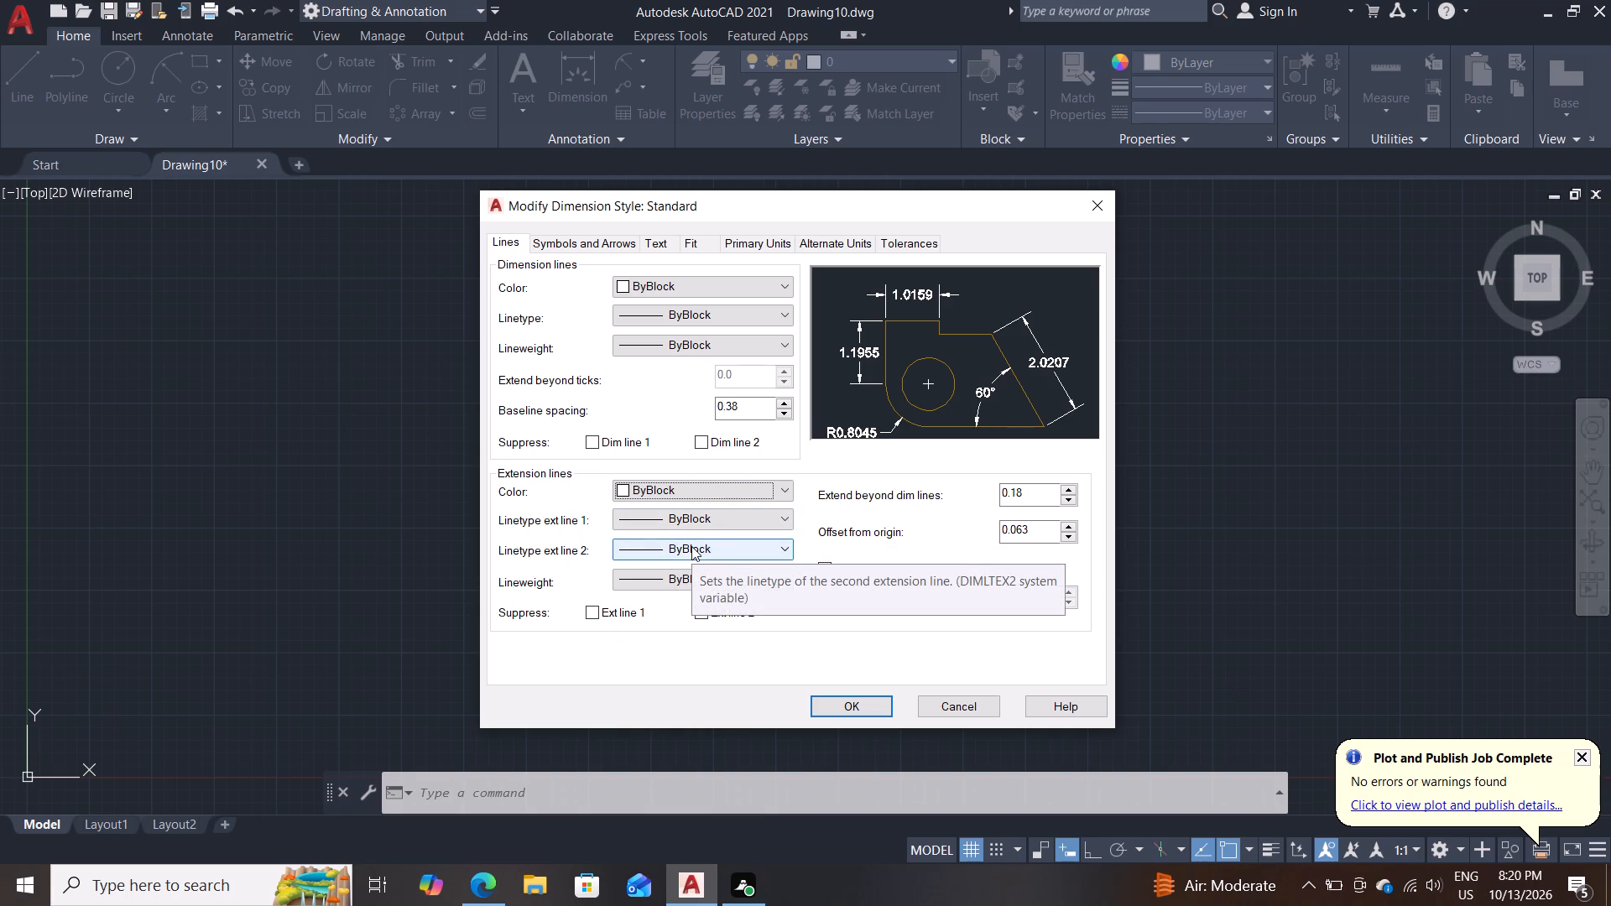
left_click(762, 519)
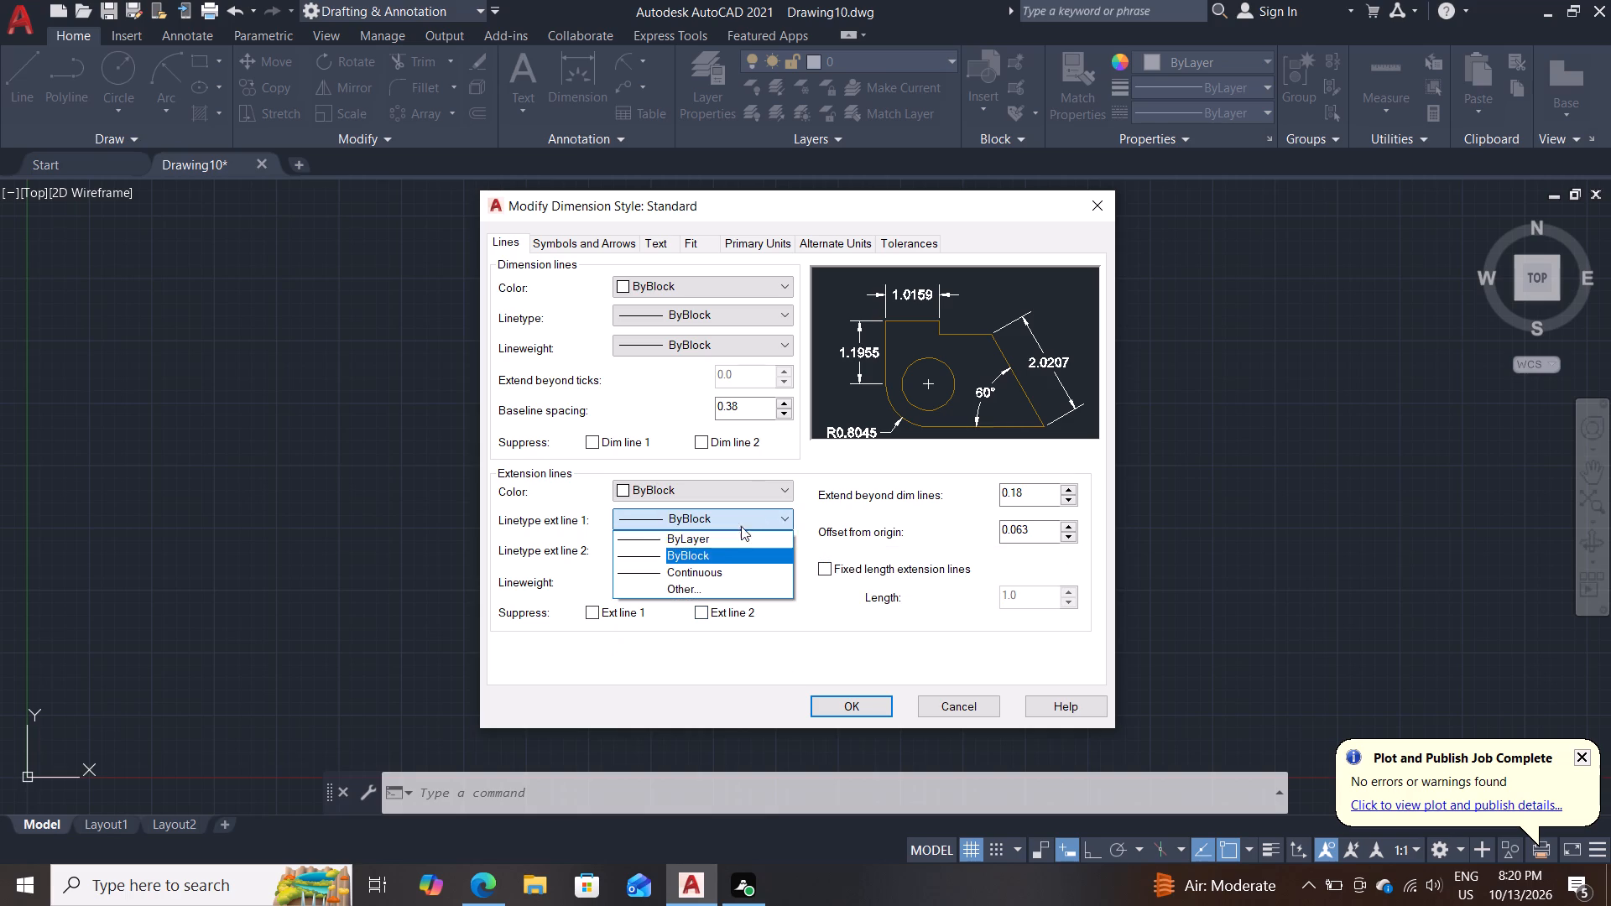
left_click(703, 551)
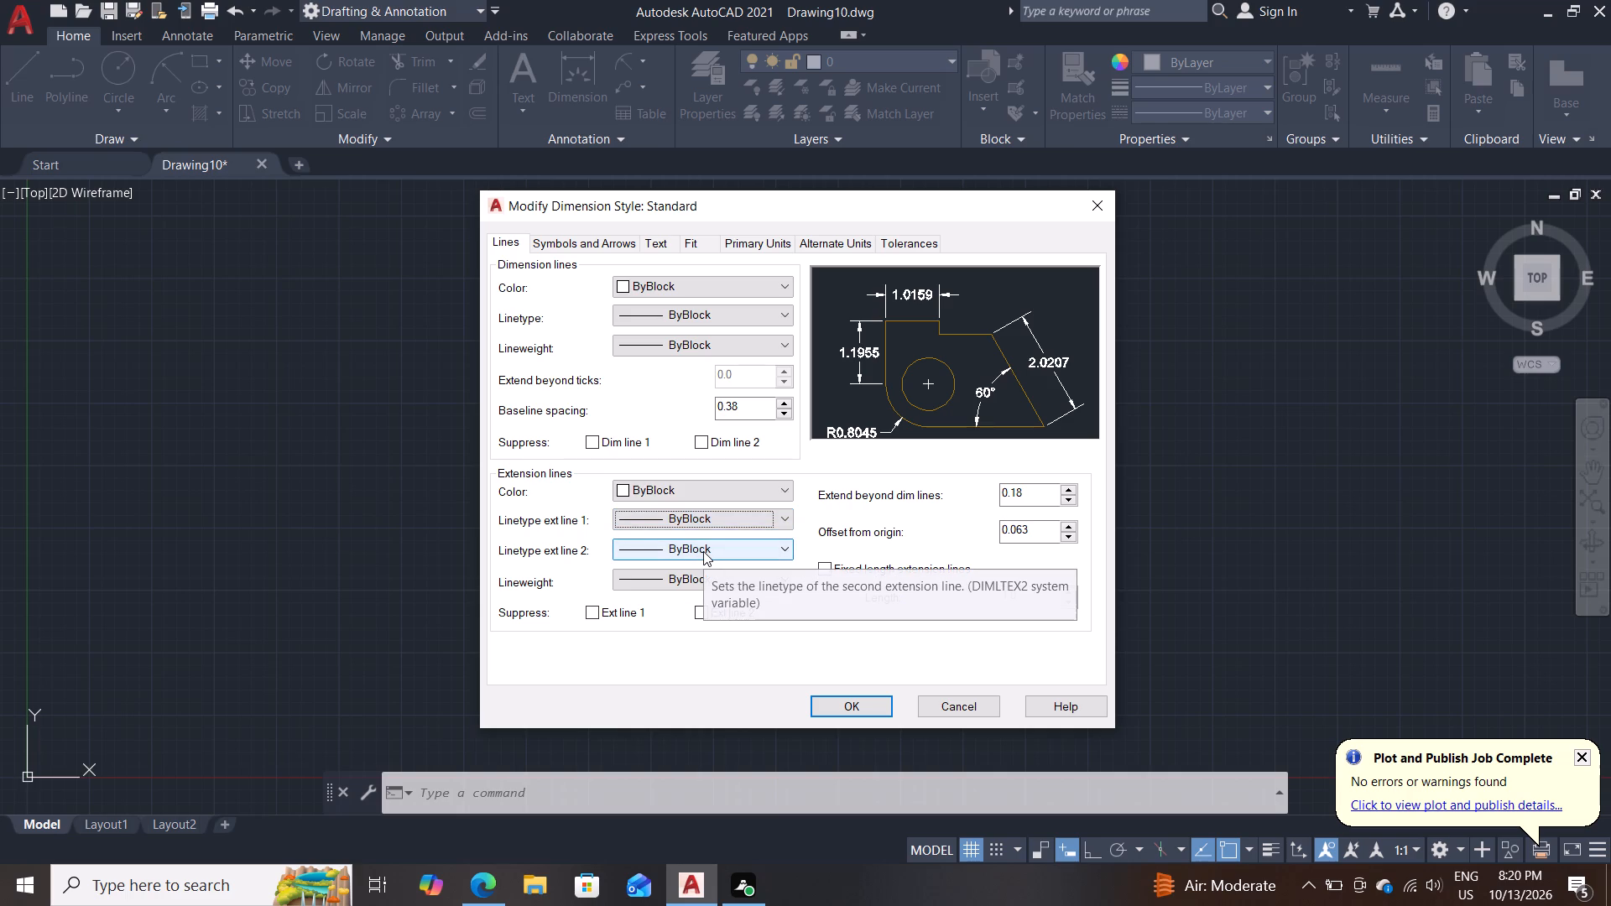
left_click(722, 551)
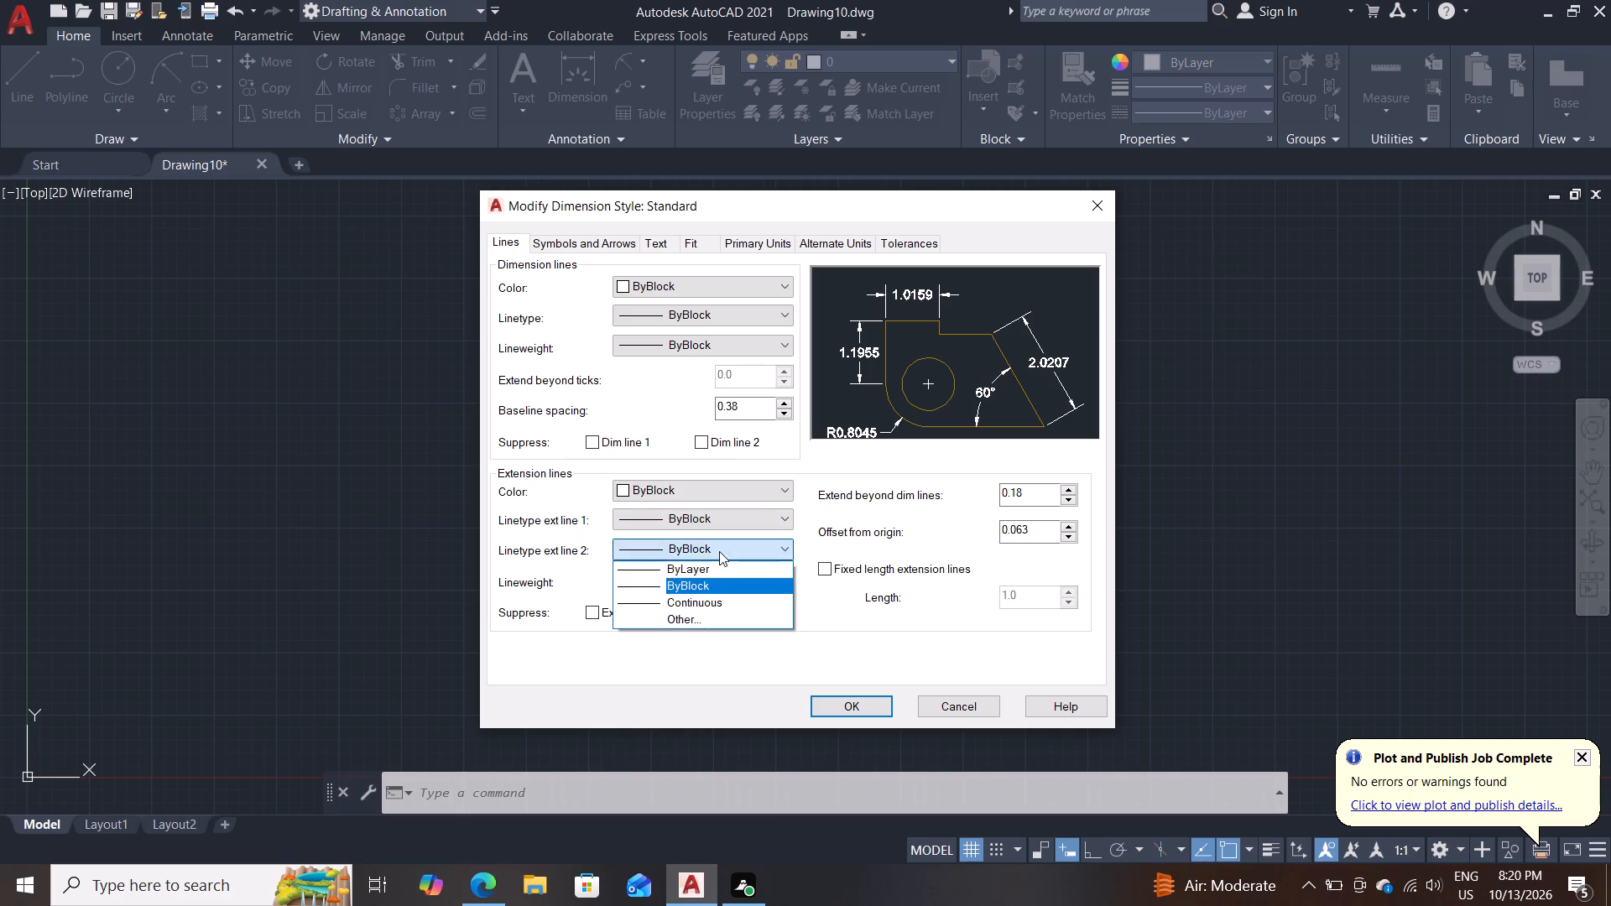
double_click(687, 586)
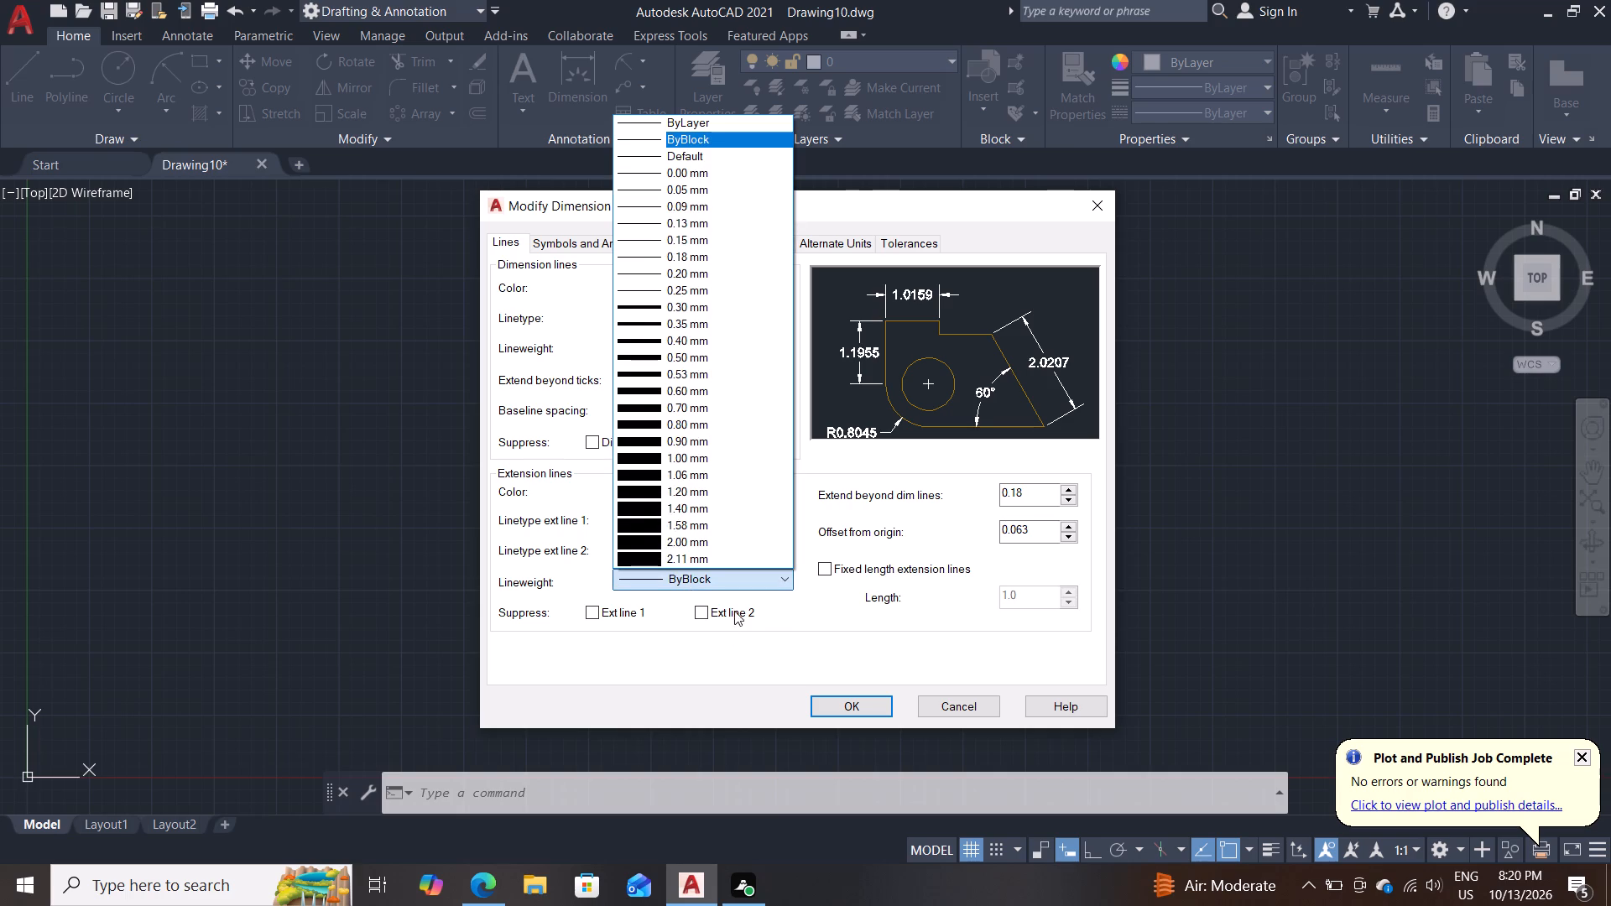
left_click(706, 148)
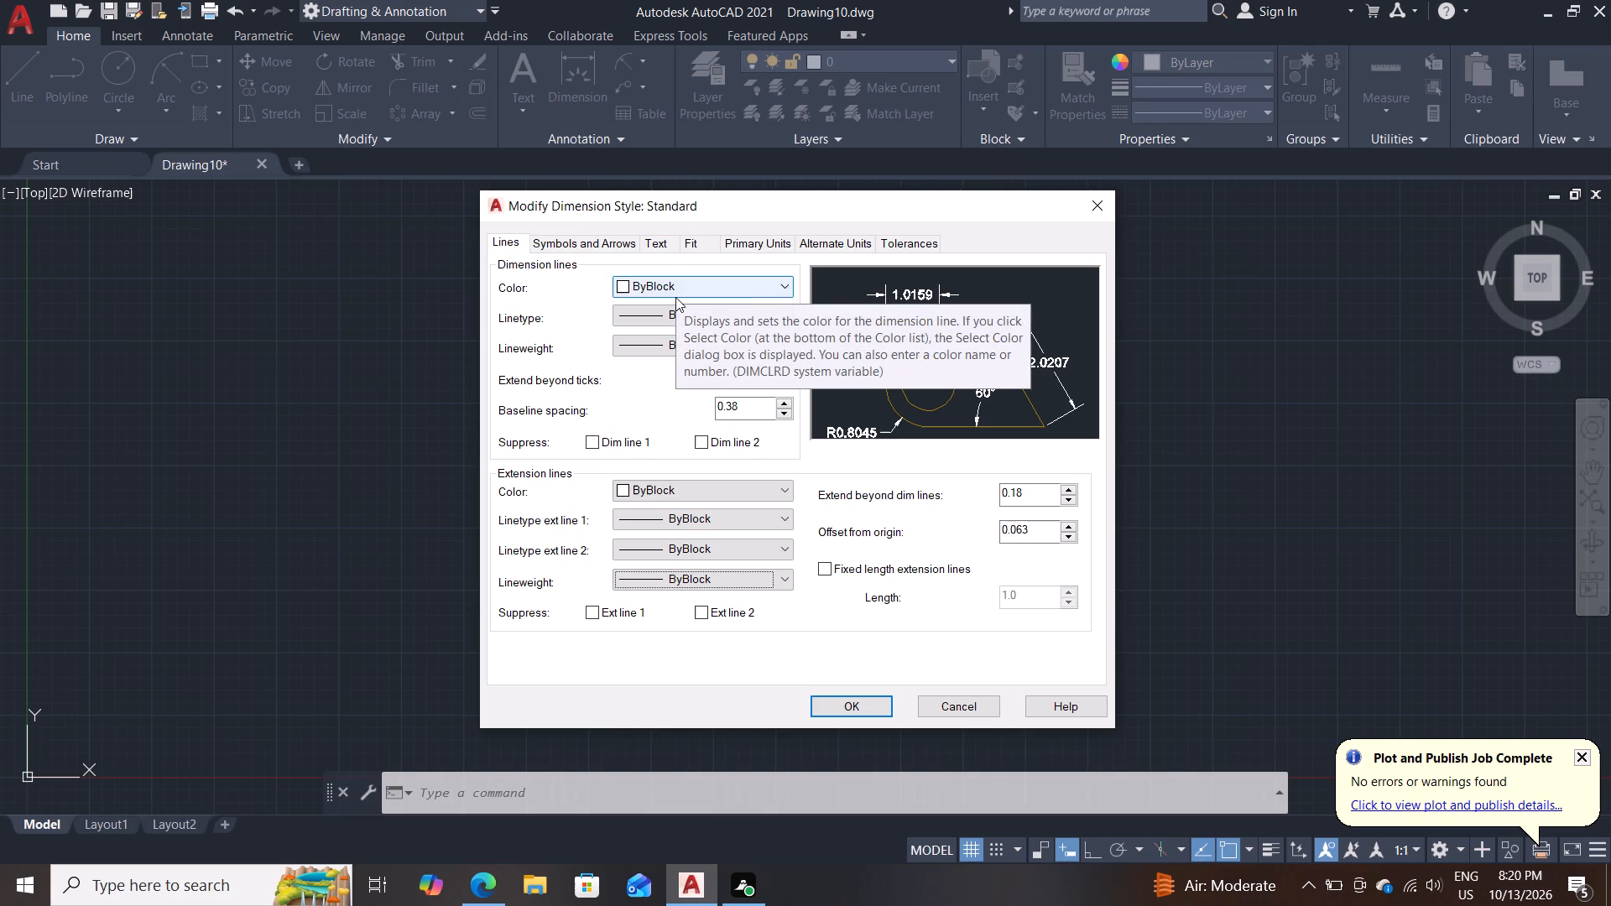
left_click(750, 576)
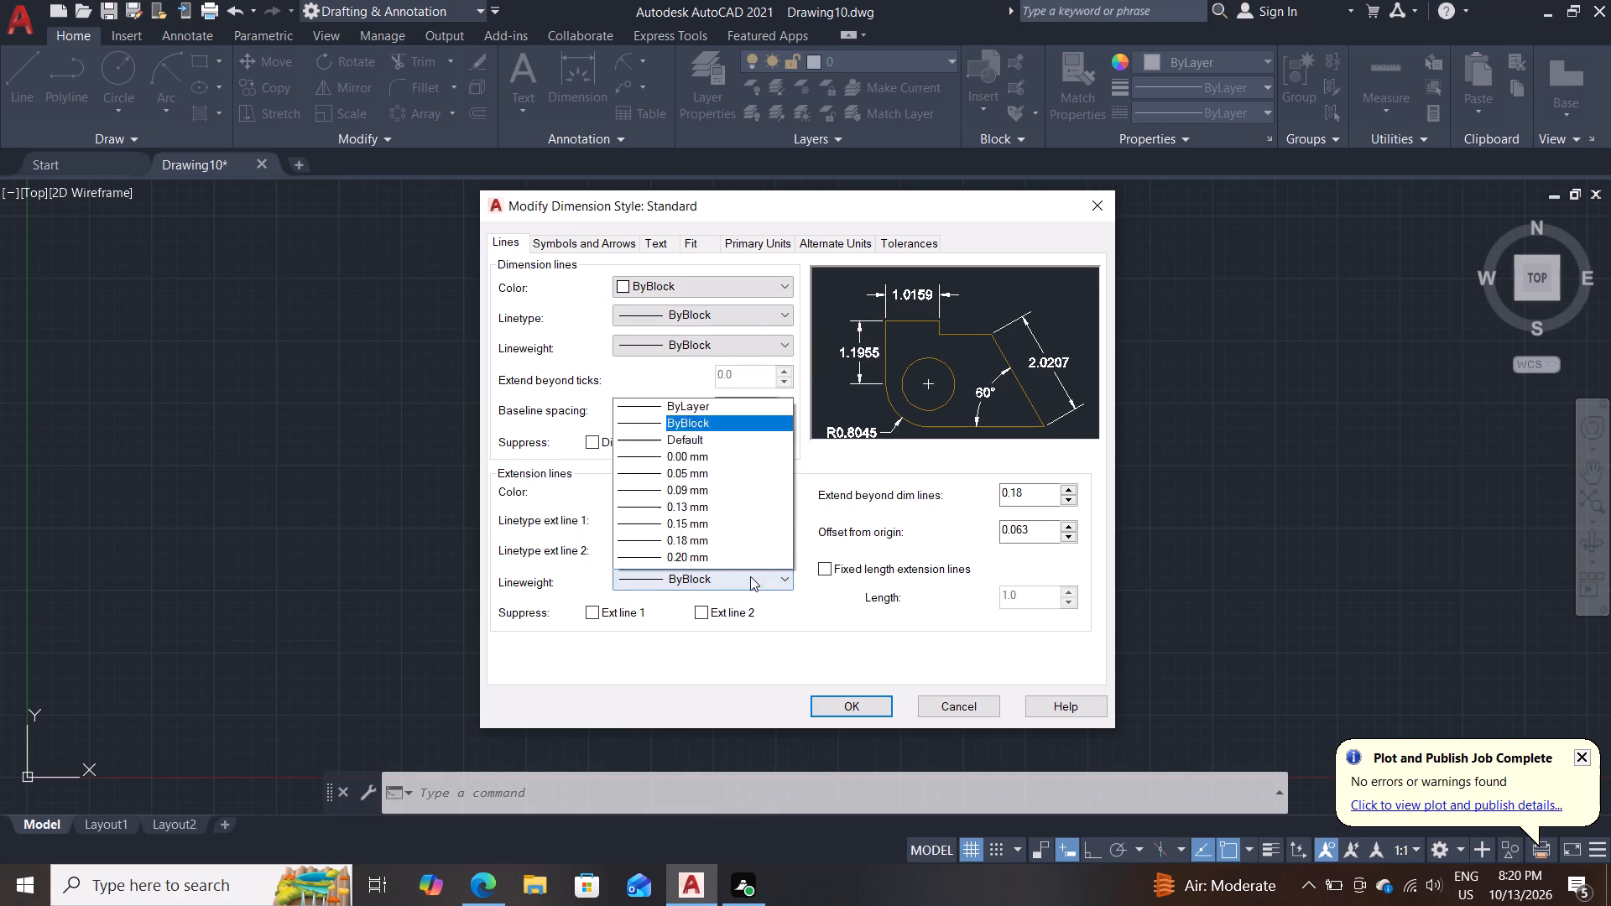
left_click(688, 146)
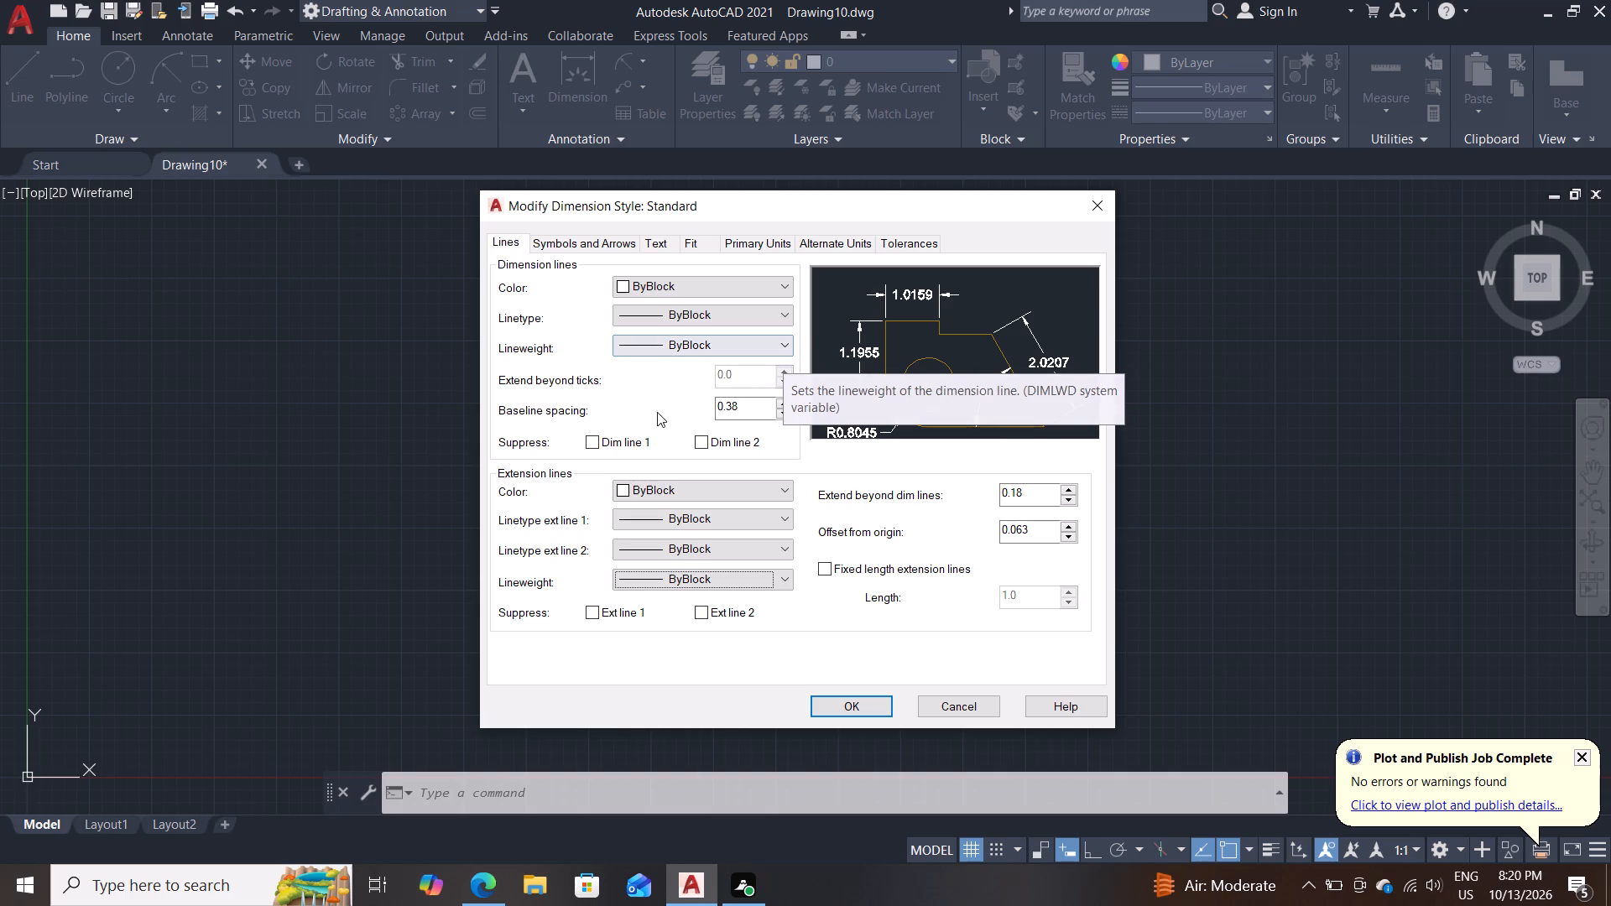
double_click(714, 616)
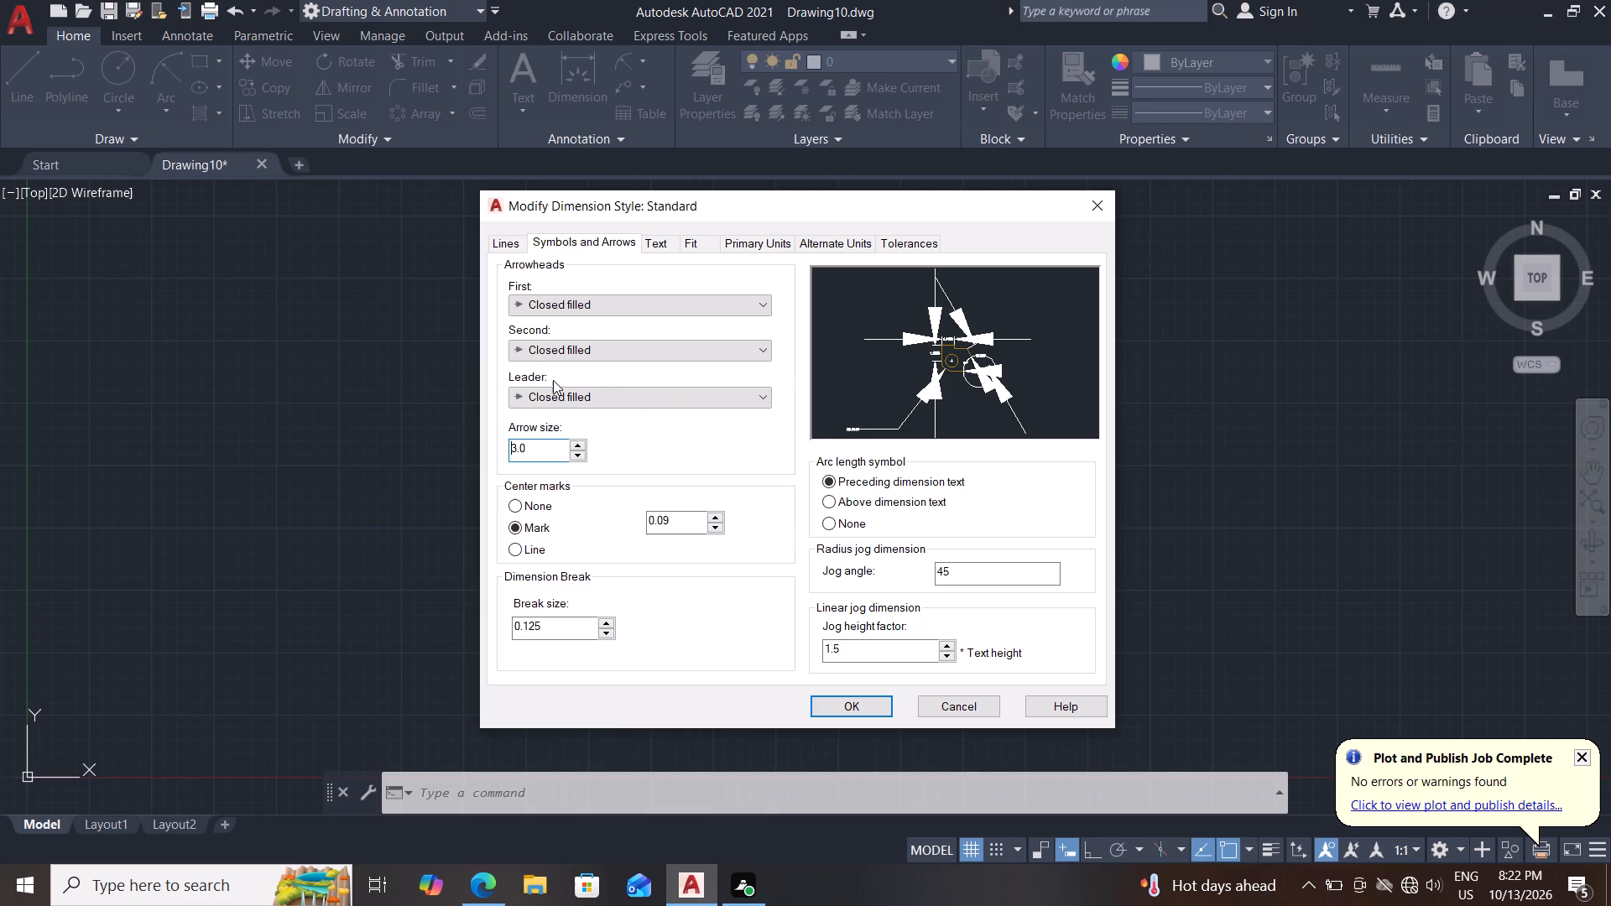
Set the Standard dimension style's text height to 3.
left_click(666, 240)
left_click_drag(760, 397, 629, 397)
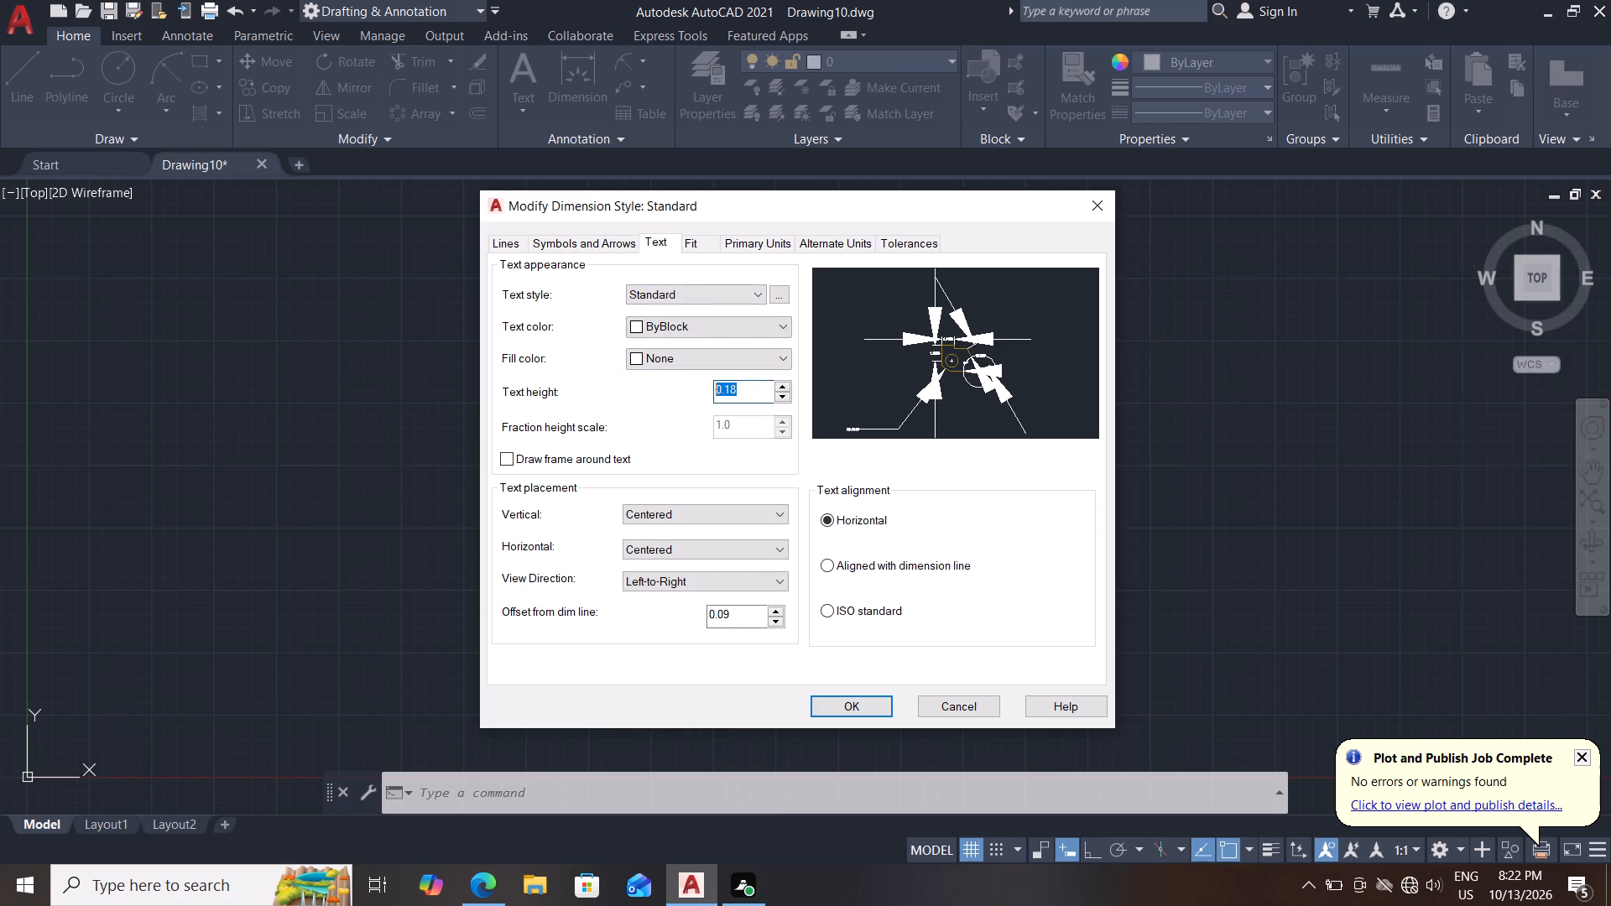
left_click_drag(629, 397, 623, 398)
key("3")
key("Return")
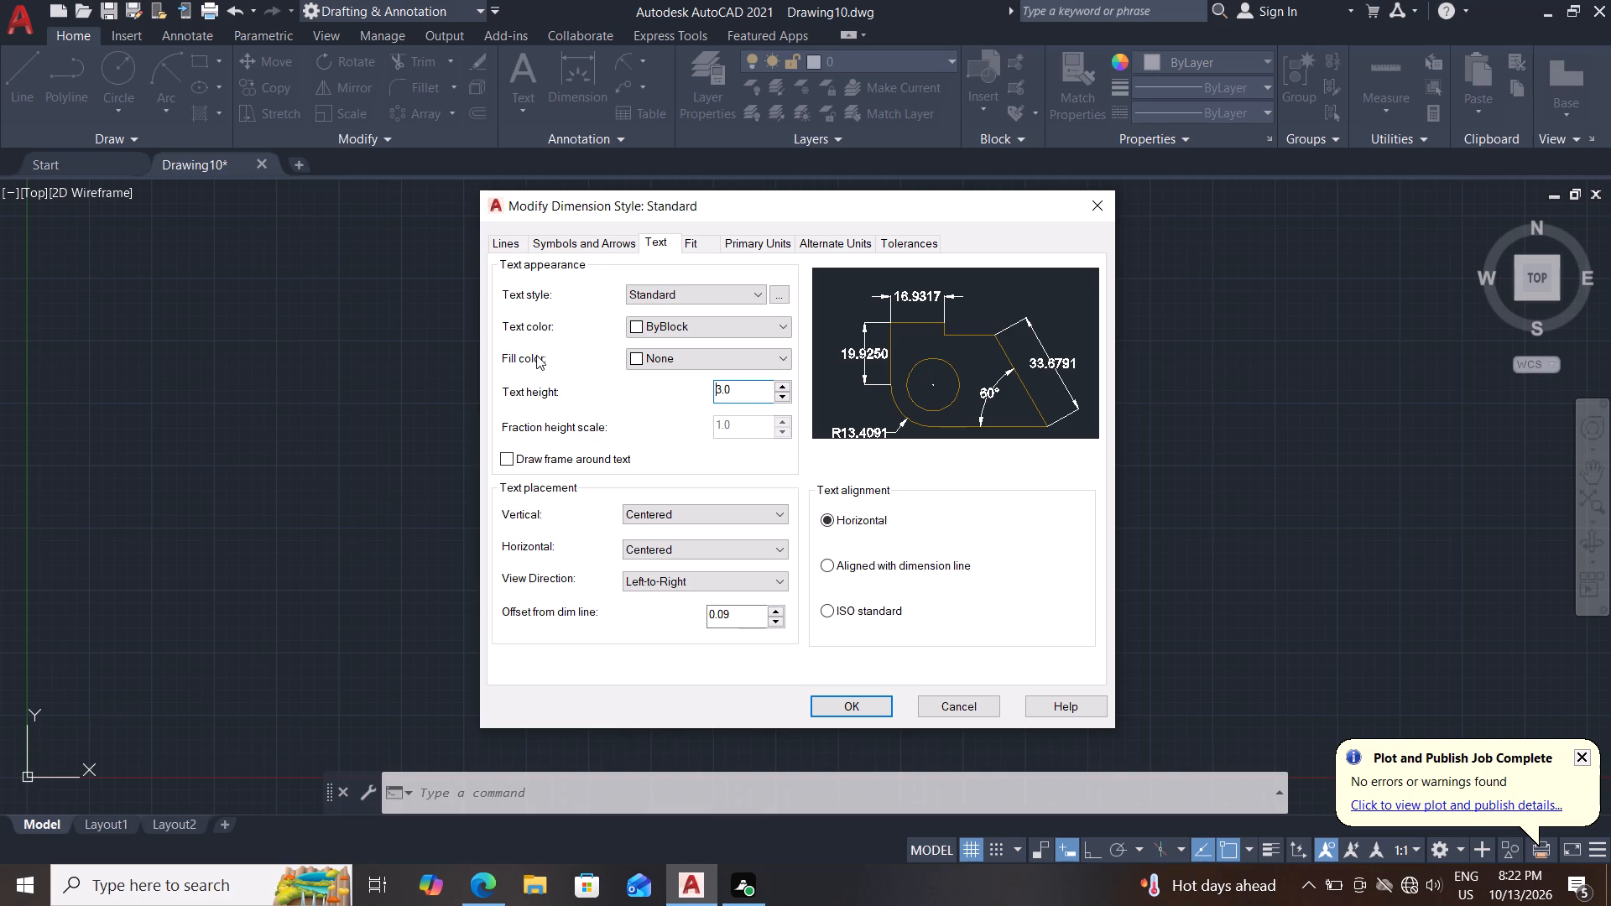
Set the linear dimension precision to 0.0 in the primary units, then apply the style changes and close the Dimension Style Manager.
left_click(697, 244)
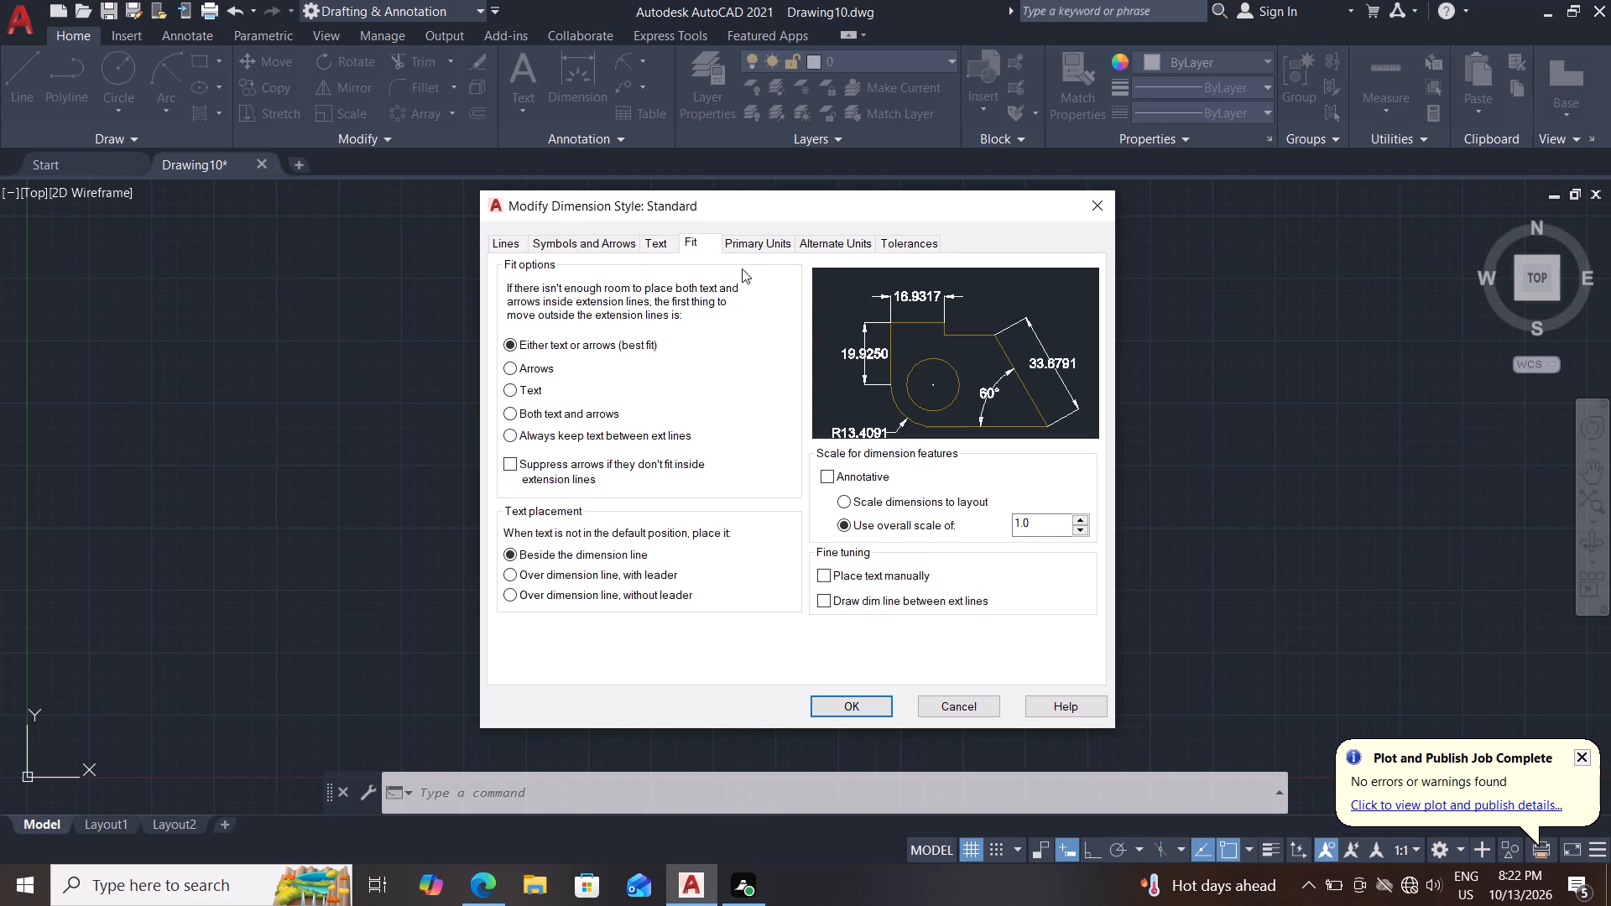
left_click(759, 255)
left_click(766, 246)
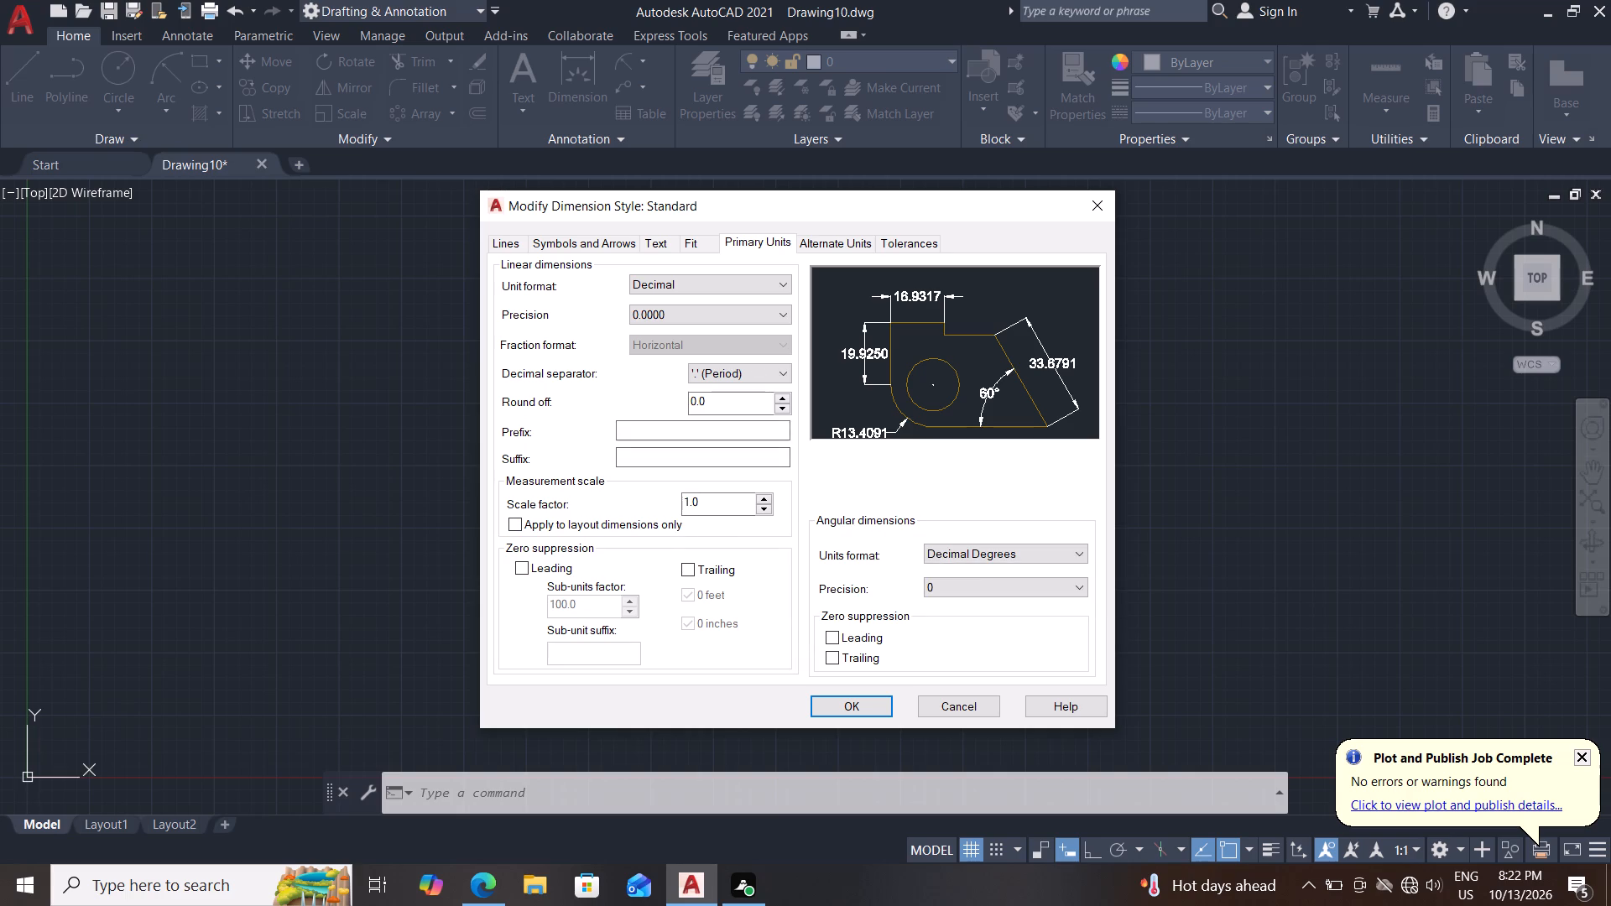
left_click(766, 312)
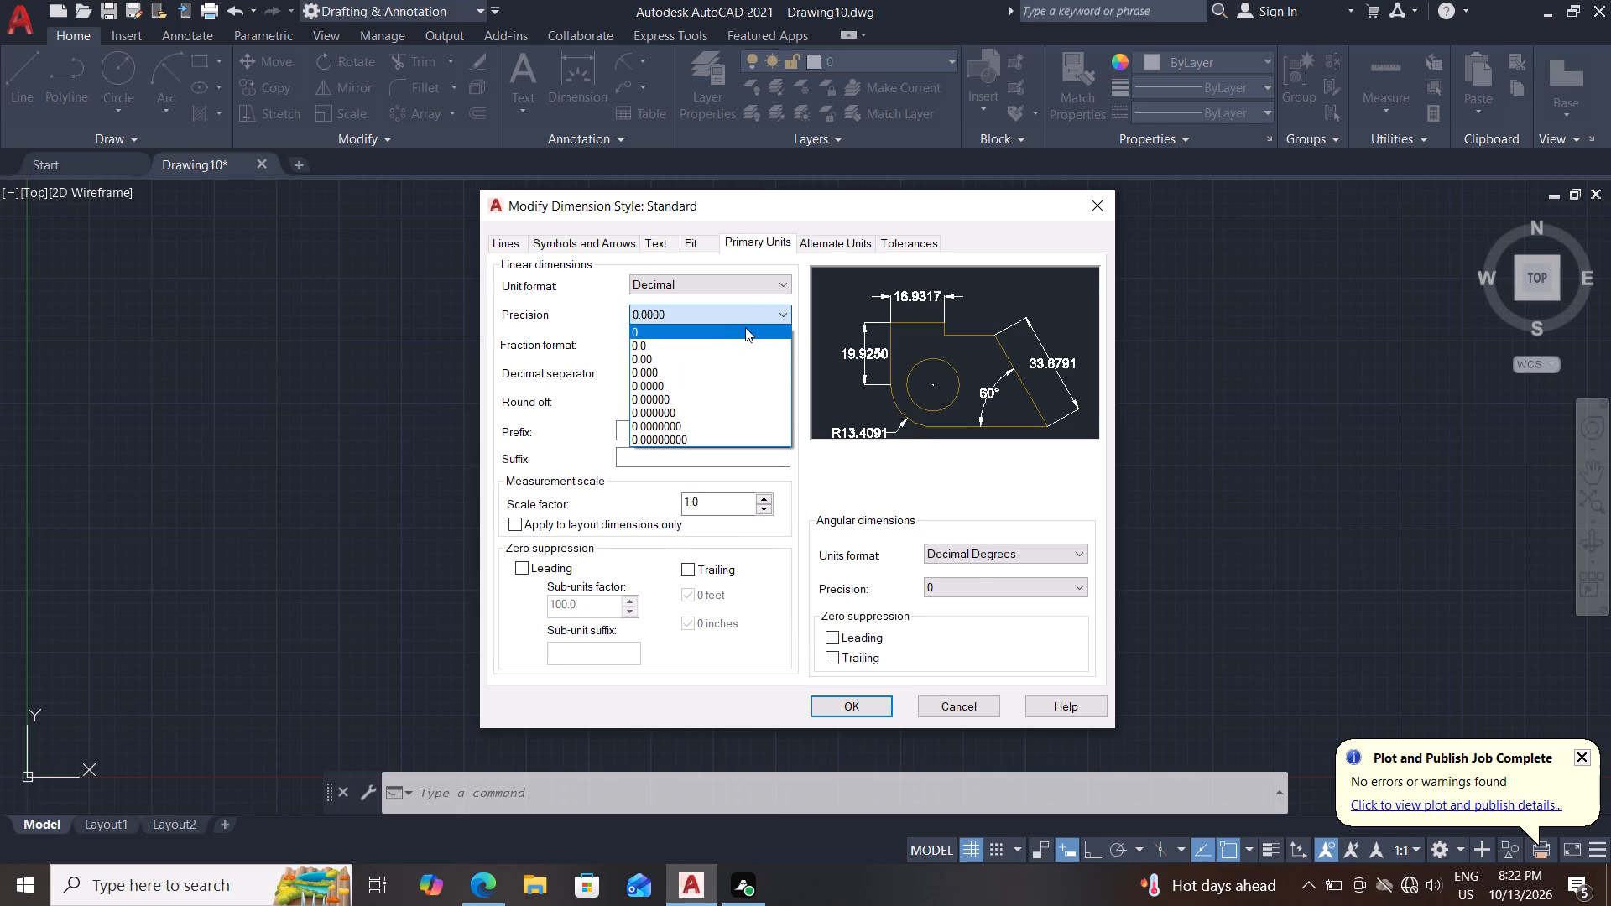
left_click(706, 346)
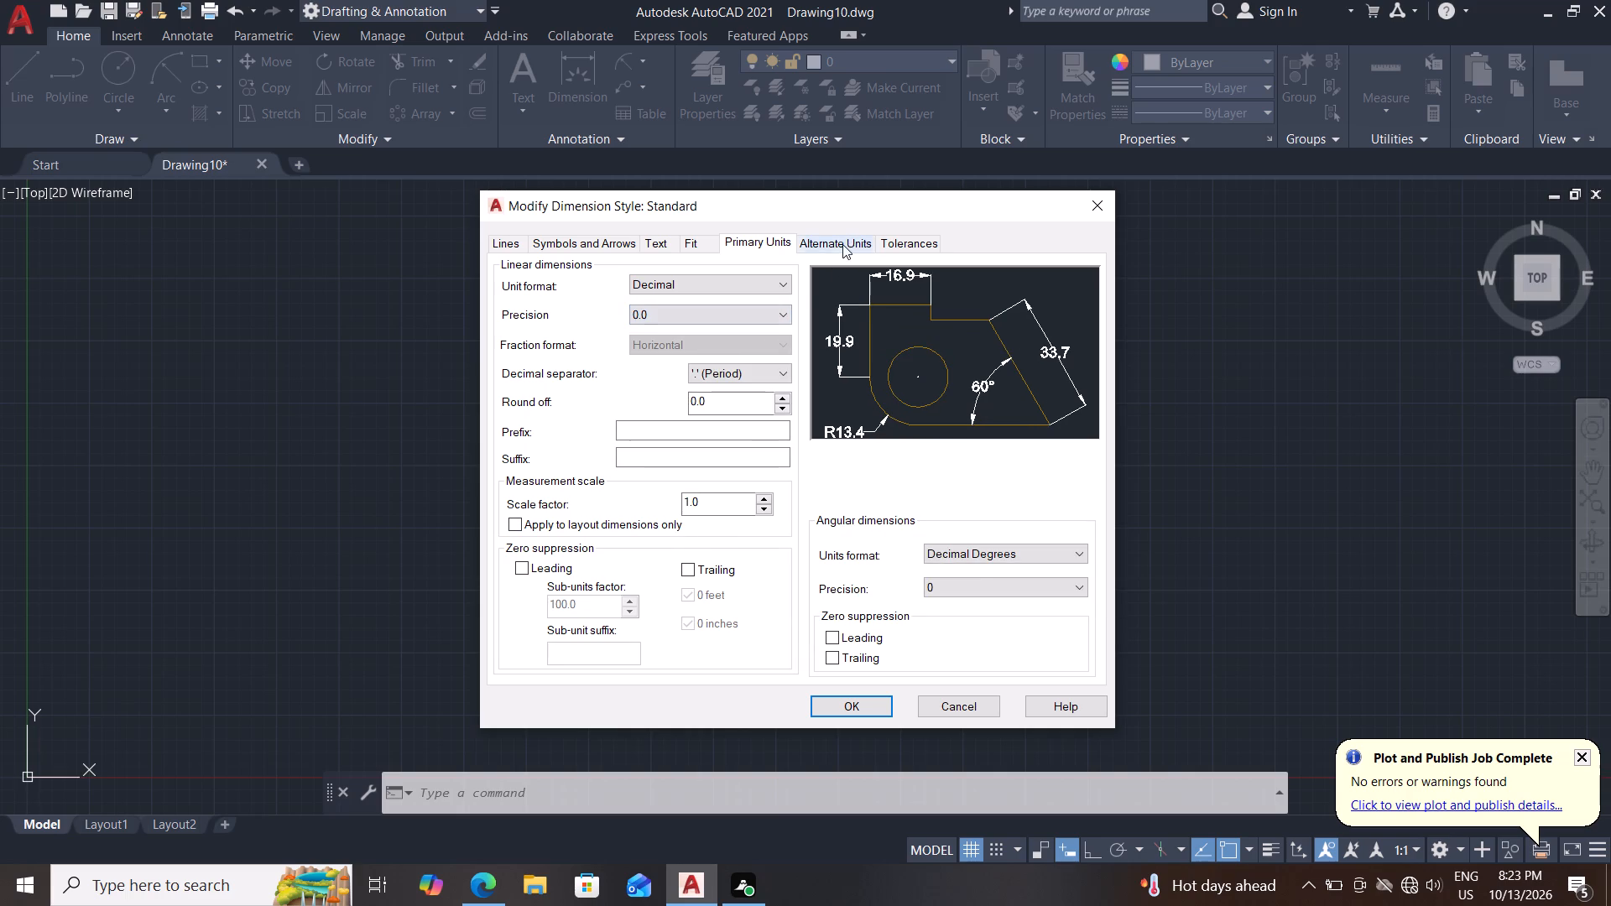
left_click(842, 244)
left_click(908, 237)
left_click(852, 700)
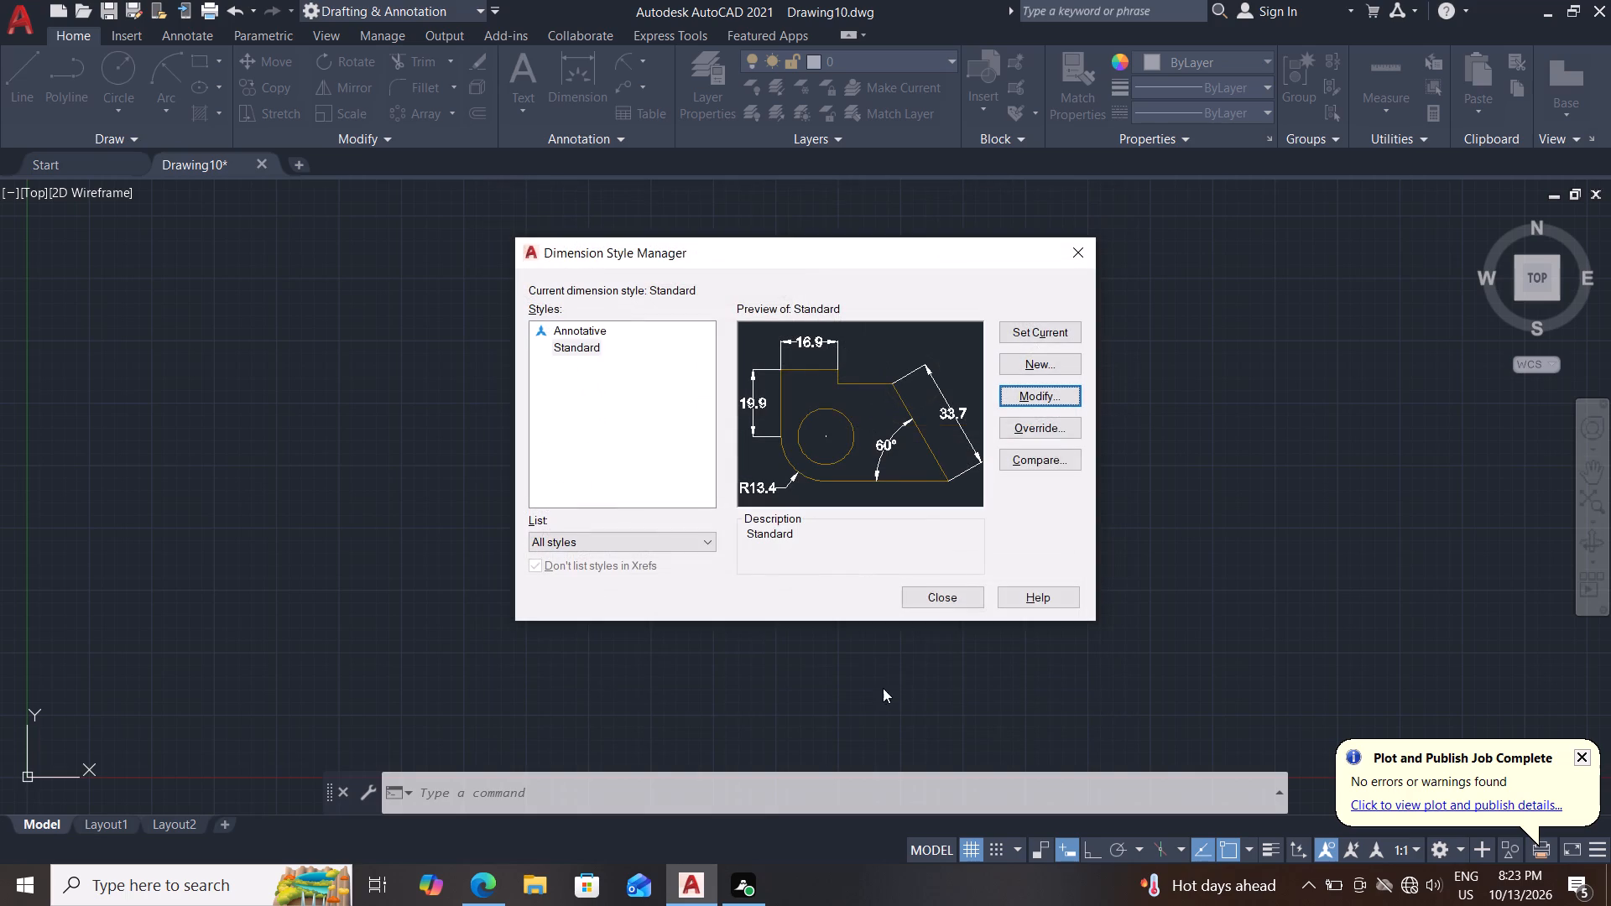
left_click(934, 595)
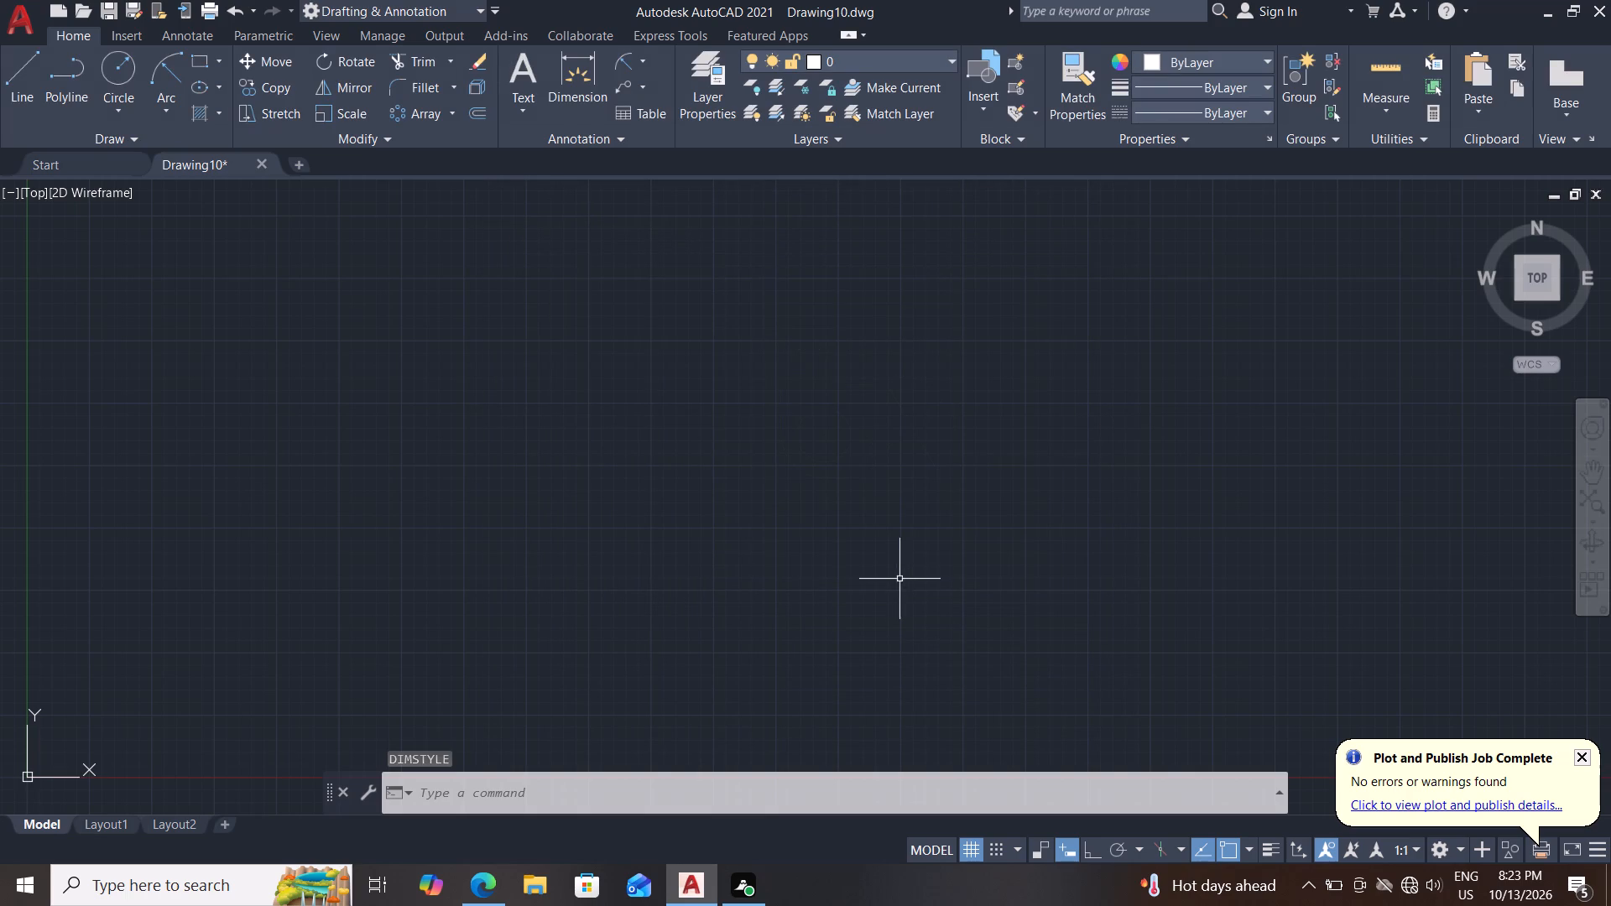
Turn Ortho on and draw a 30 mm horizontal line to the right of and above the origin.
left_click(18, 60)
scroll(629, 410, "down", 2)
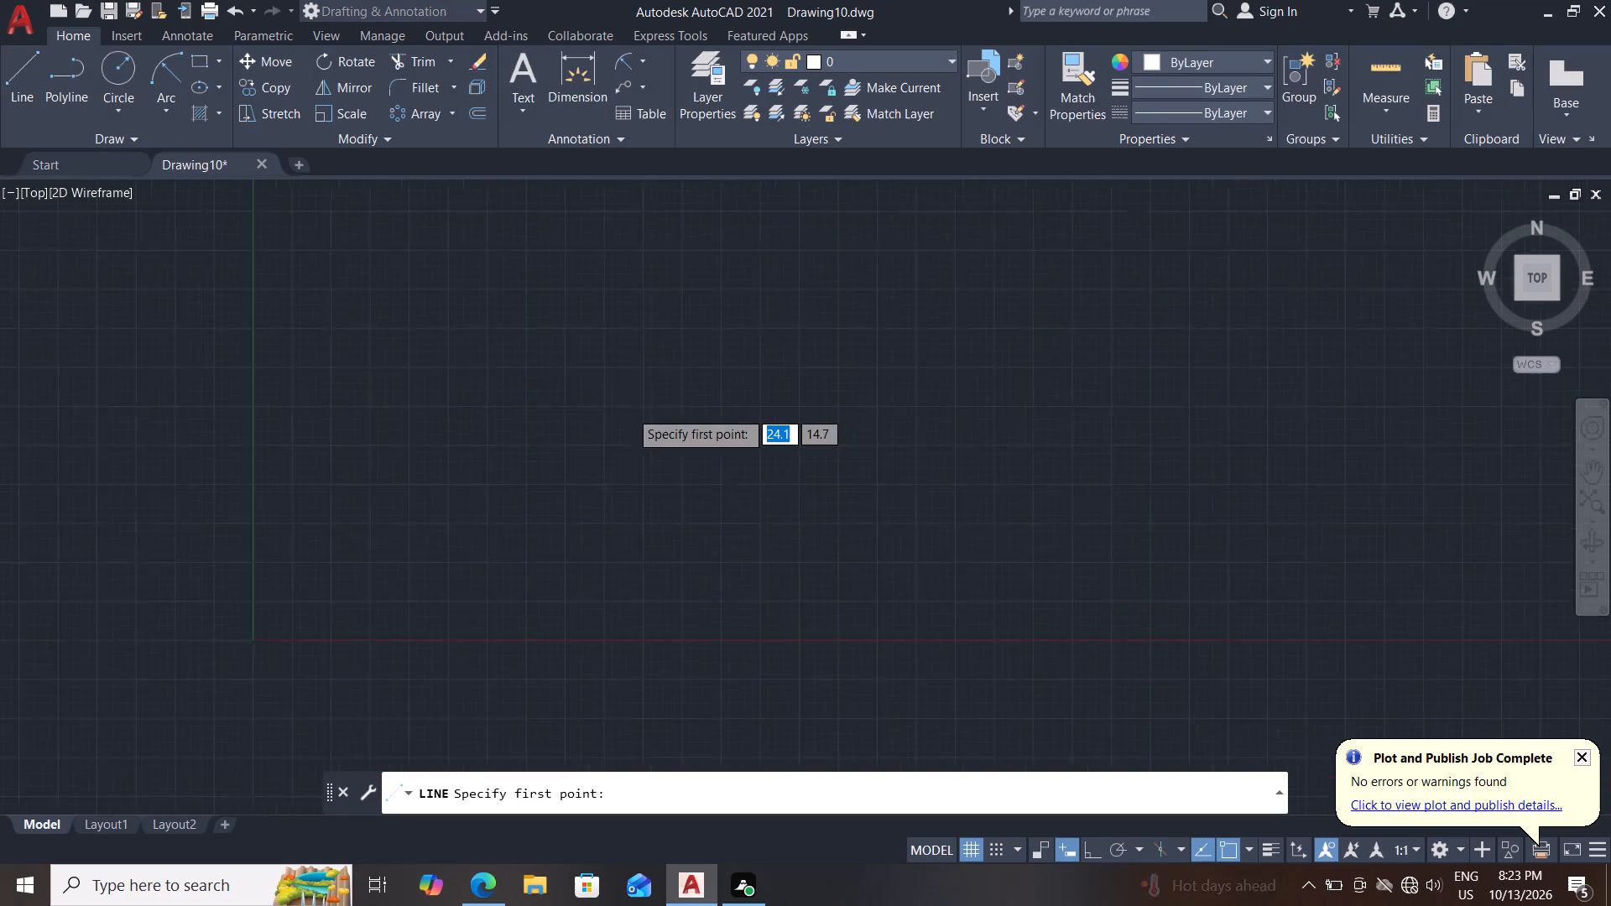
middle_click_drag(650, 432, 562, 505)
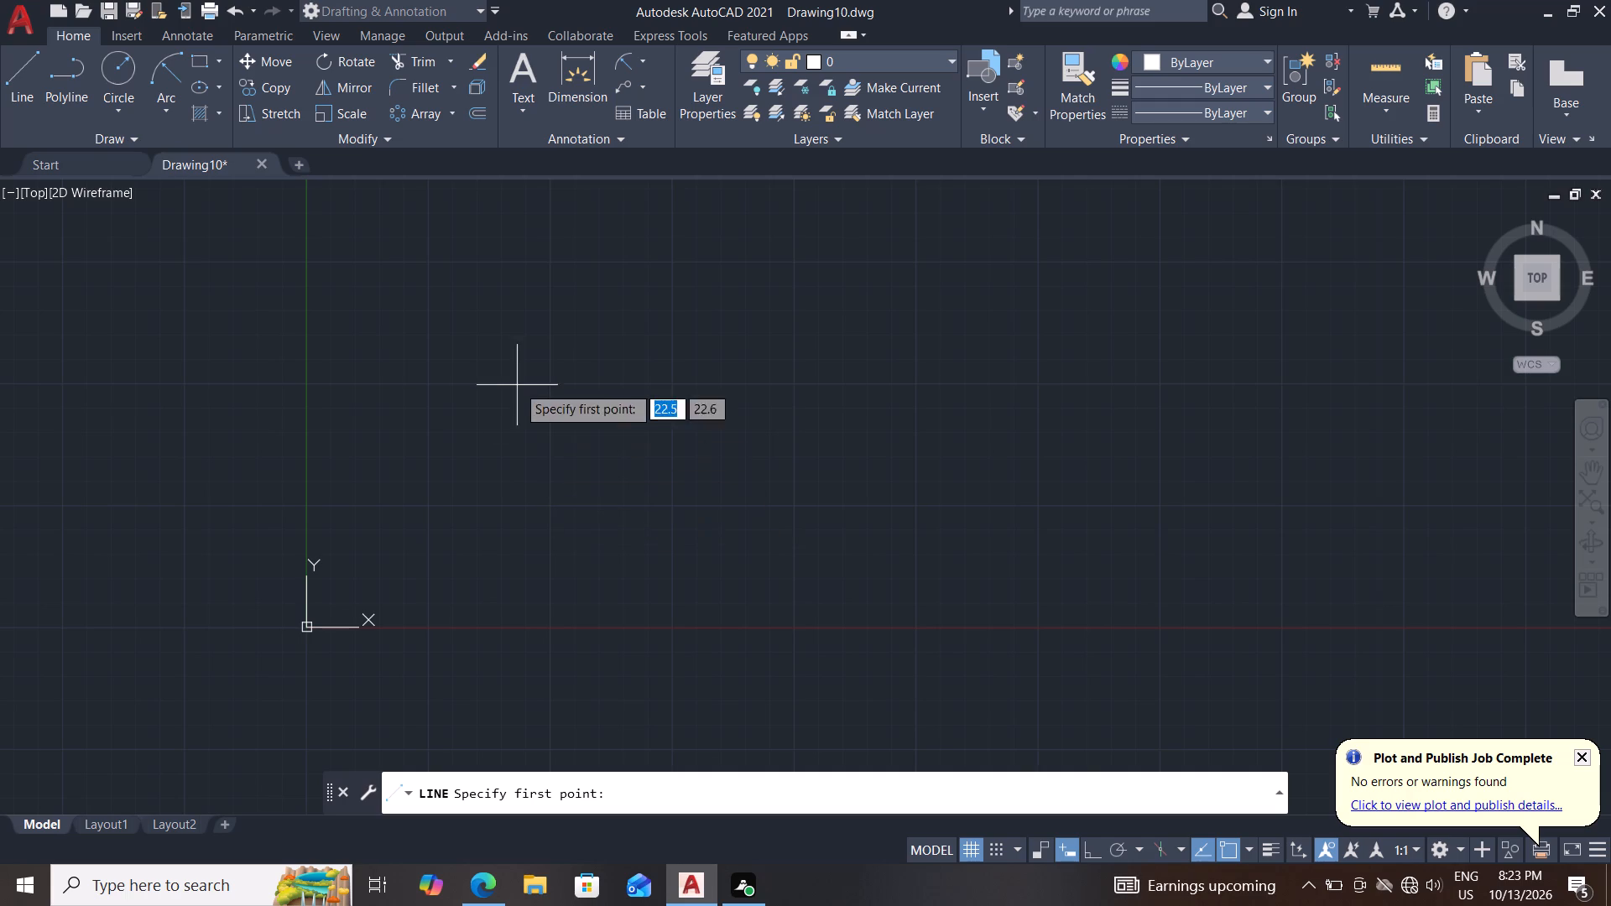
left_click(573, 397)
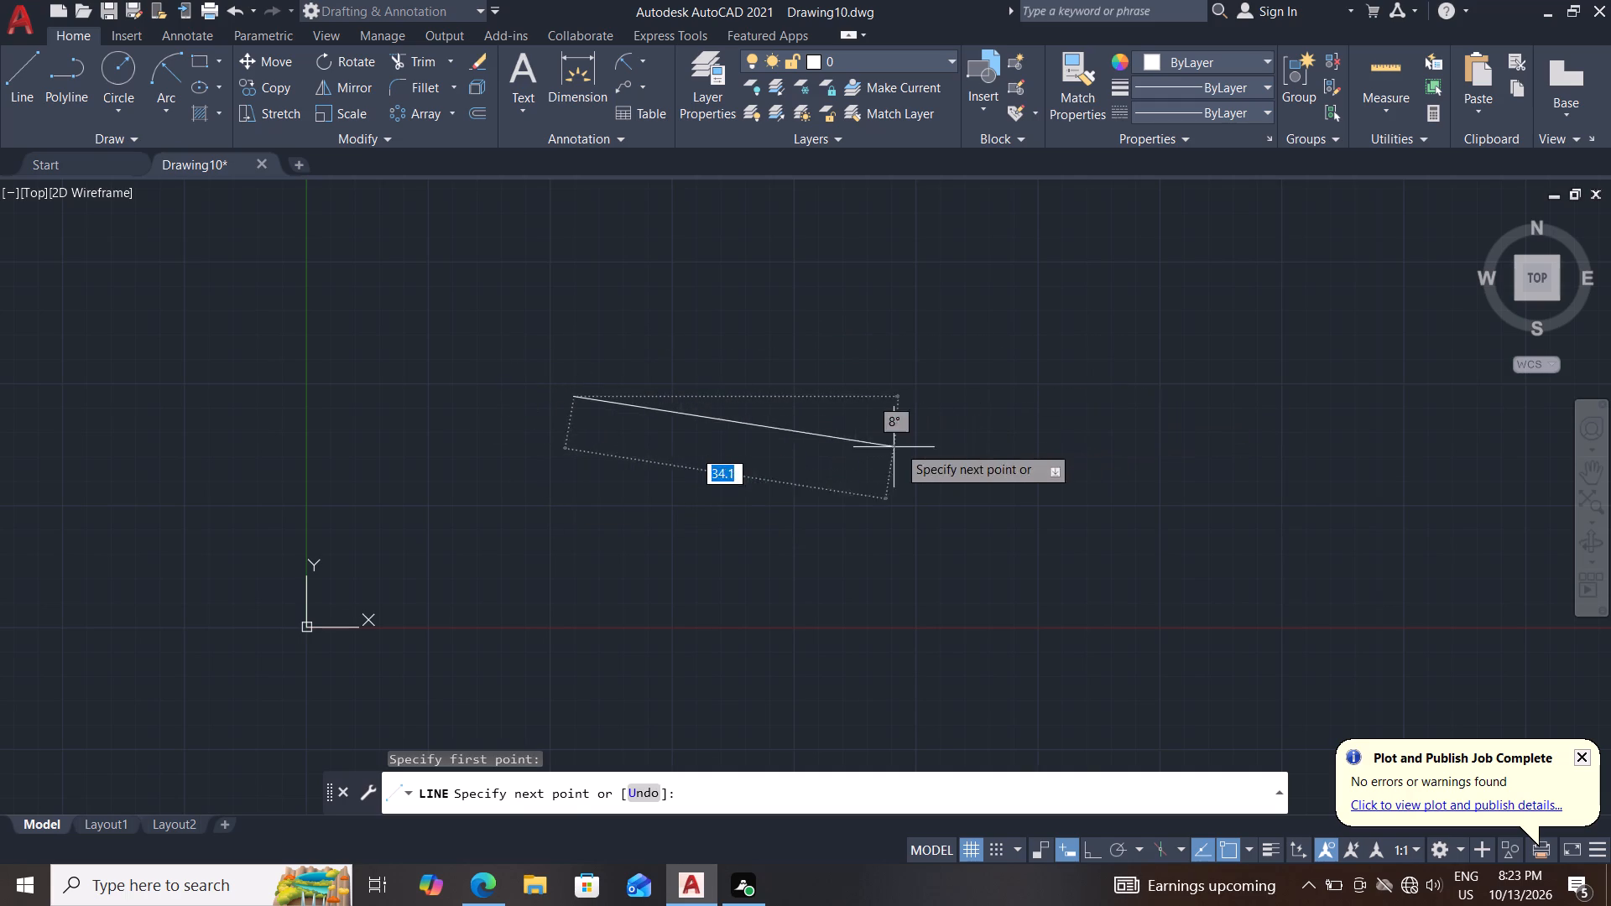
key("F8")
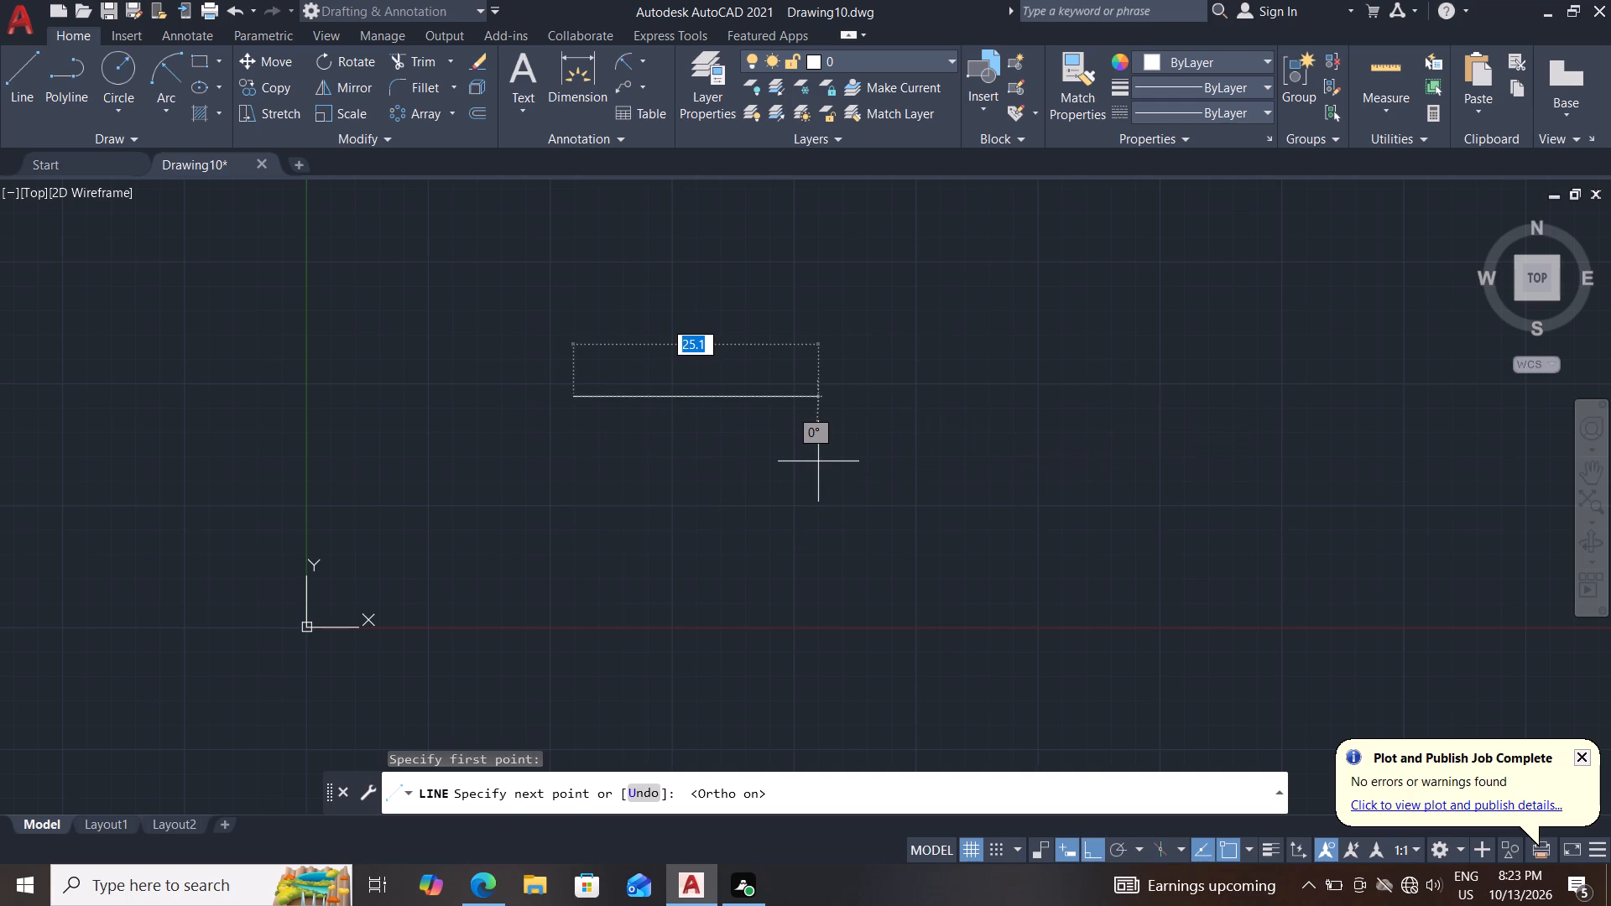
type("30")
key("Return")
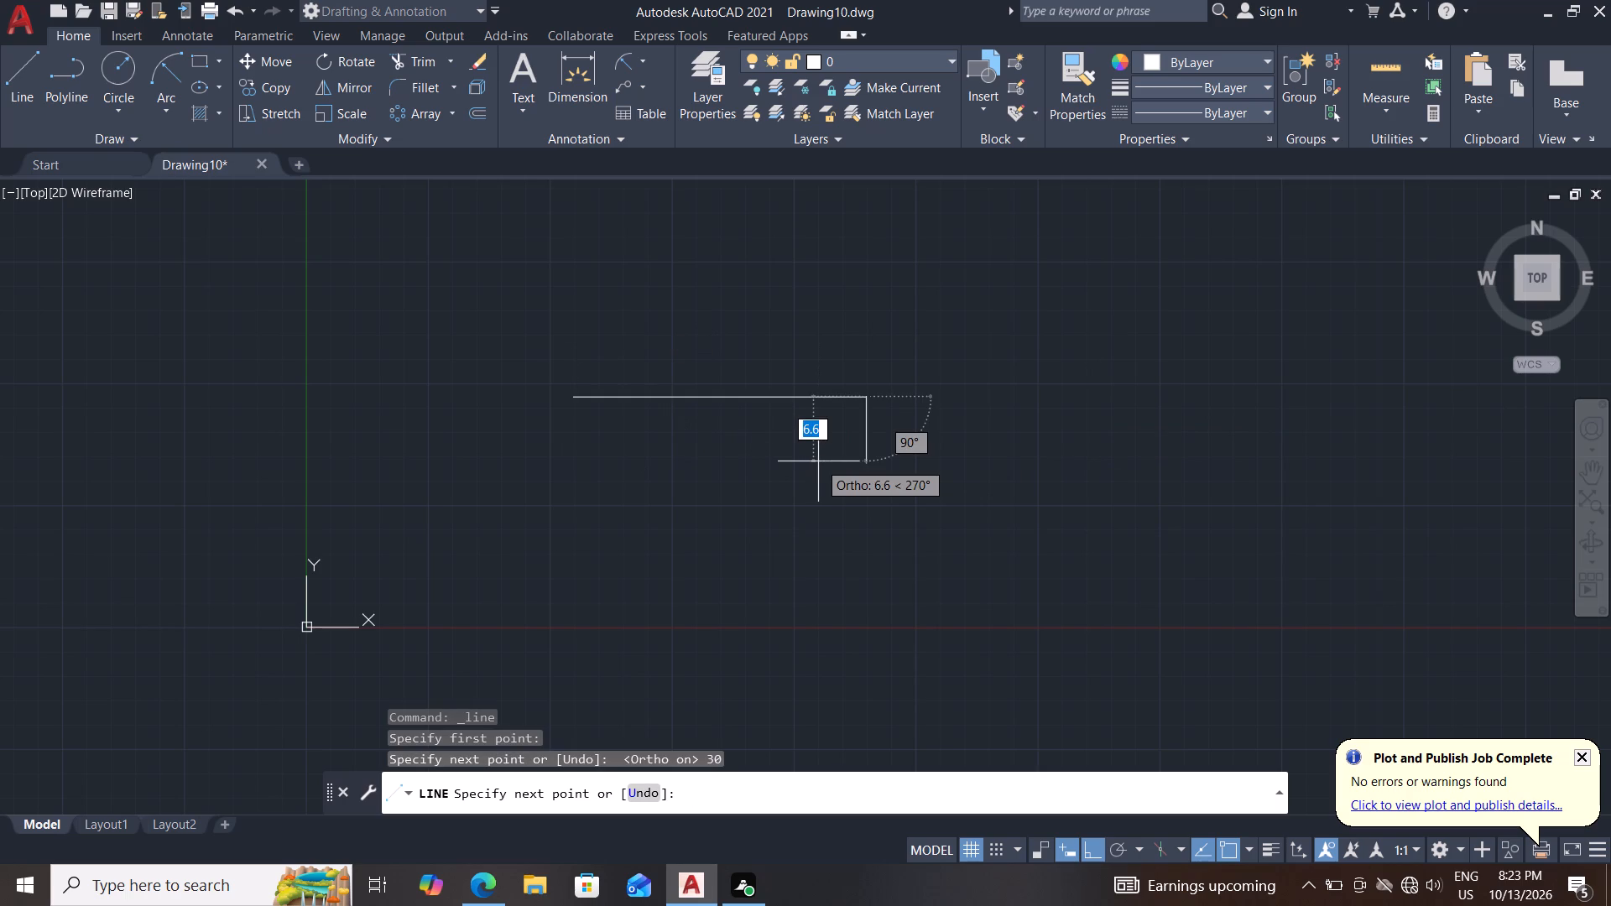
Continue from the line's right end 2 mm down and 2 mm left, then close diagonally back to that end.
key("2")
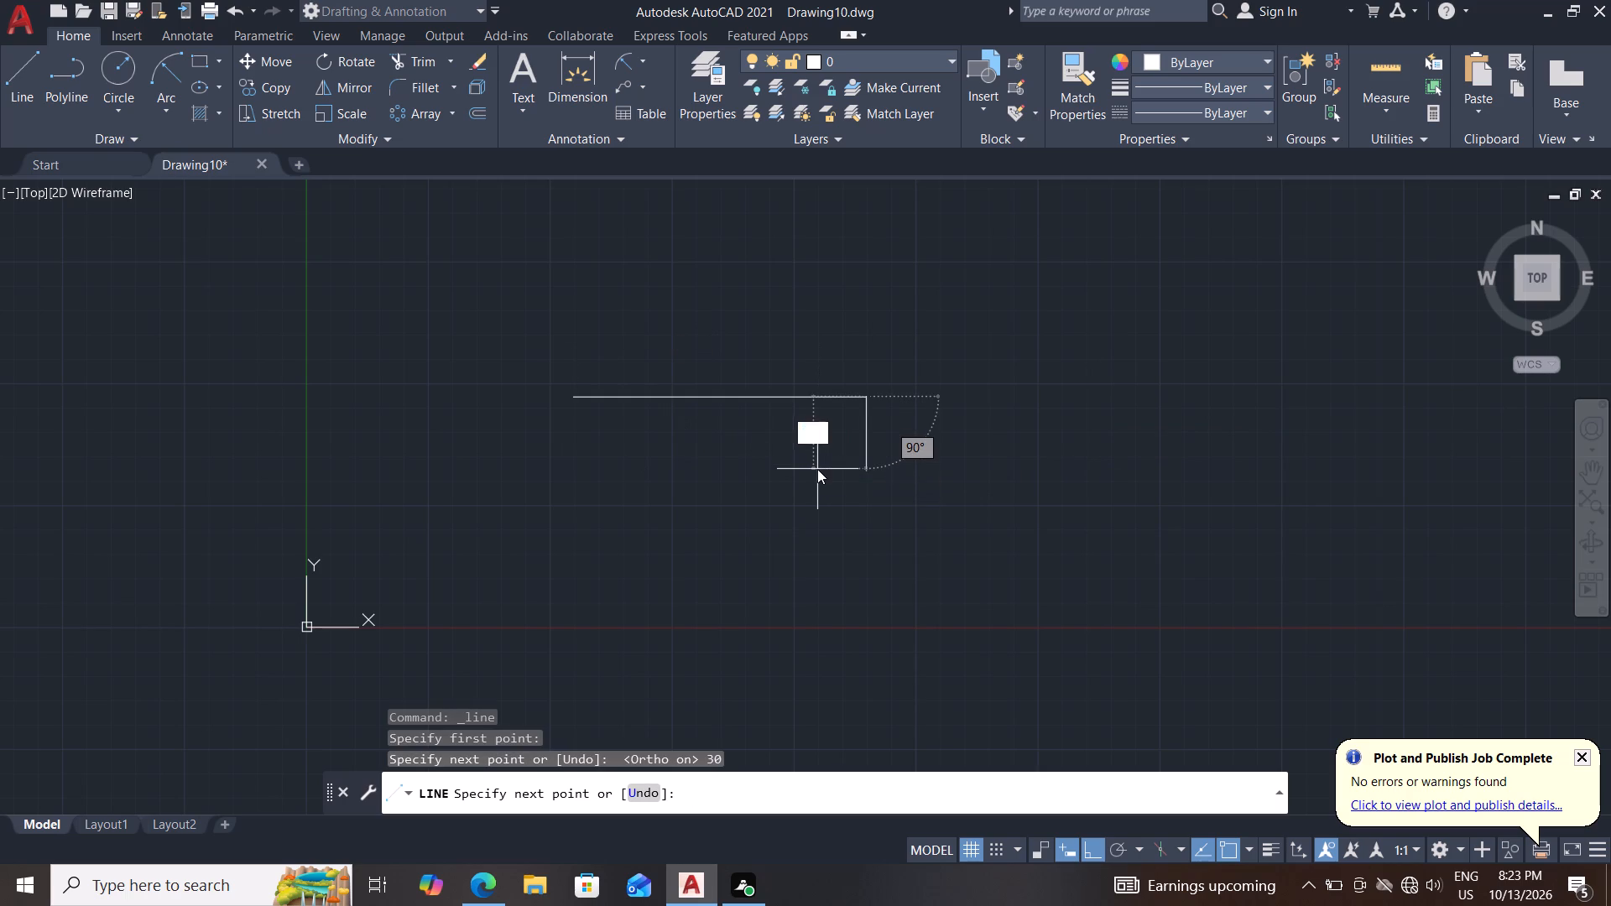
key("Return")
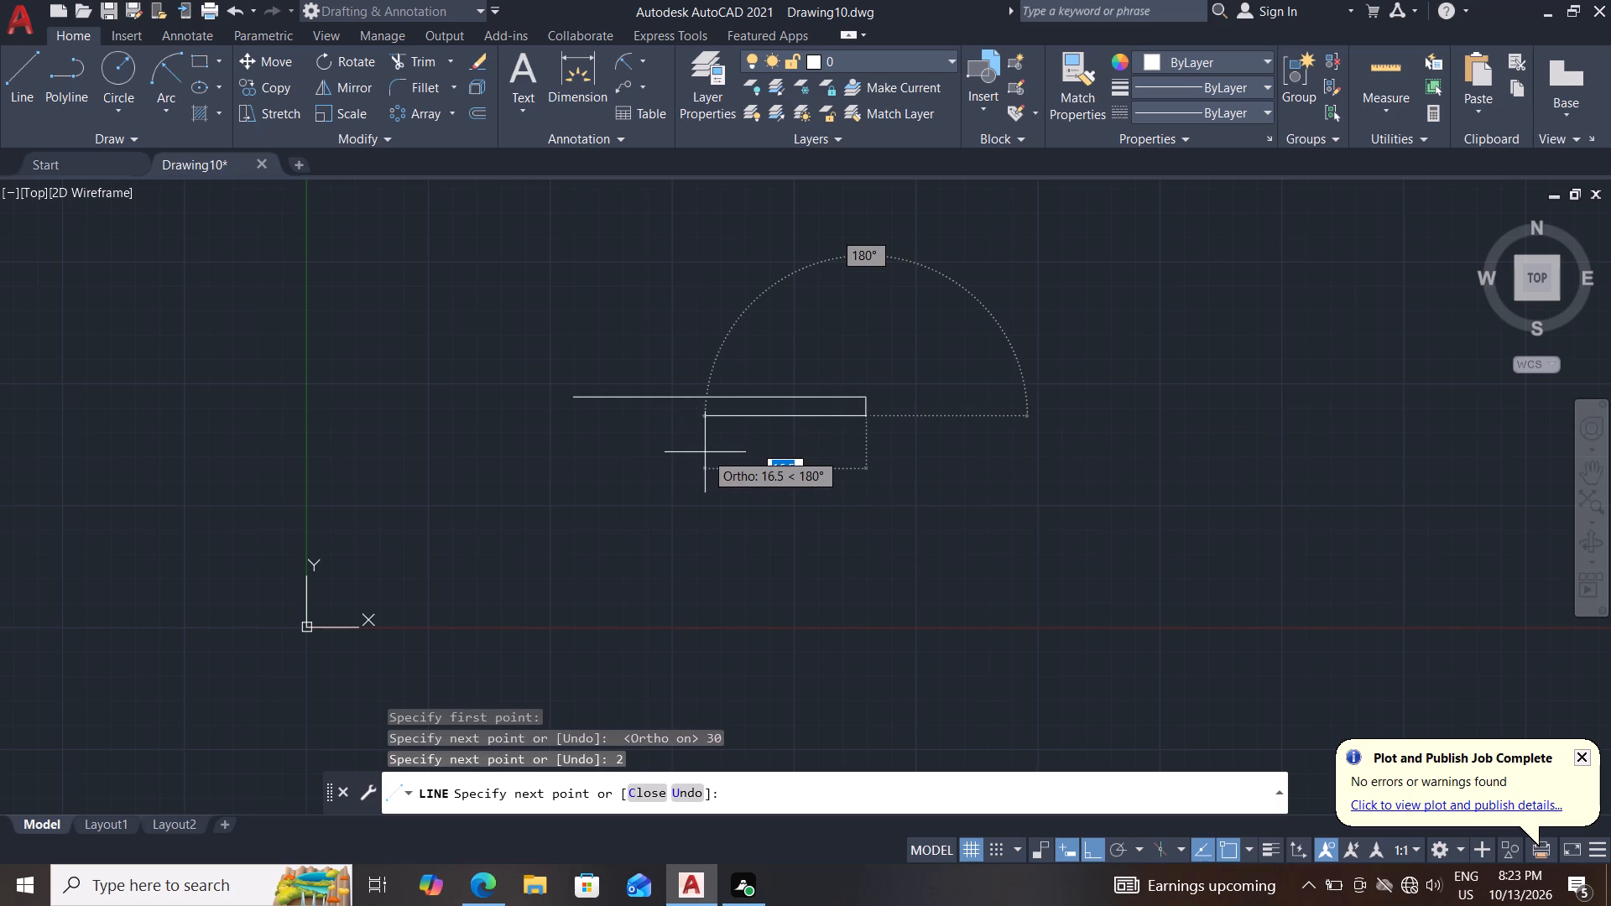
key("2")
key("Return")
scroll(912, 435, "up", 2)
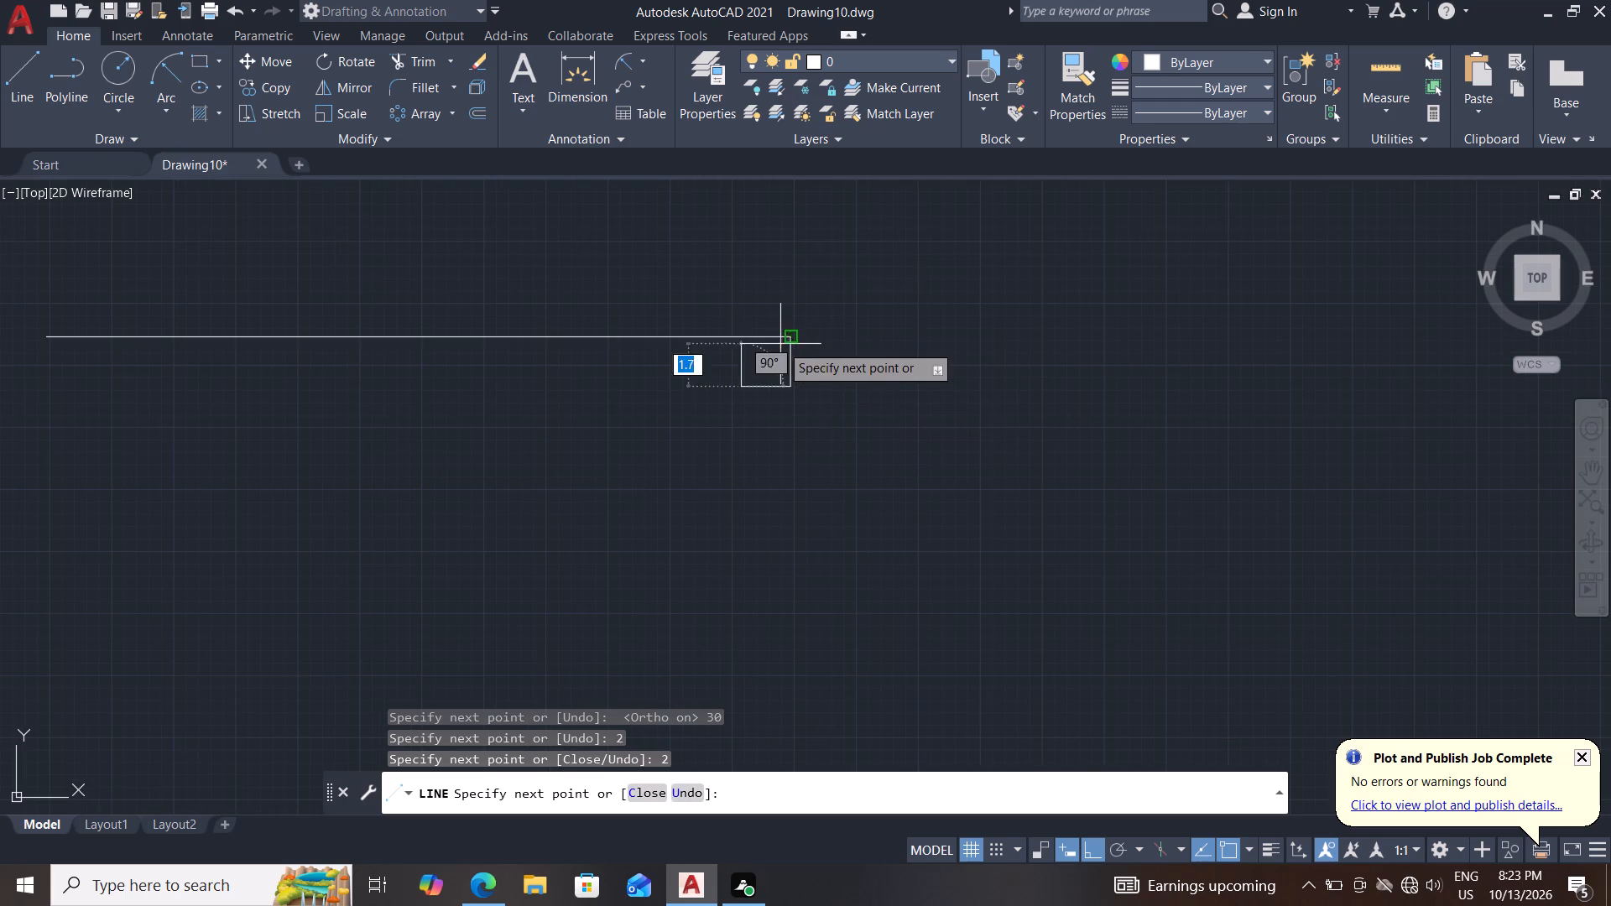
left_click(791, 341)
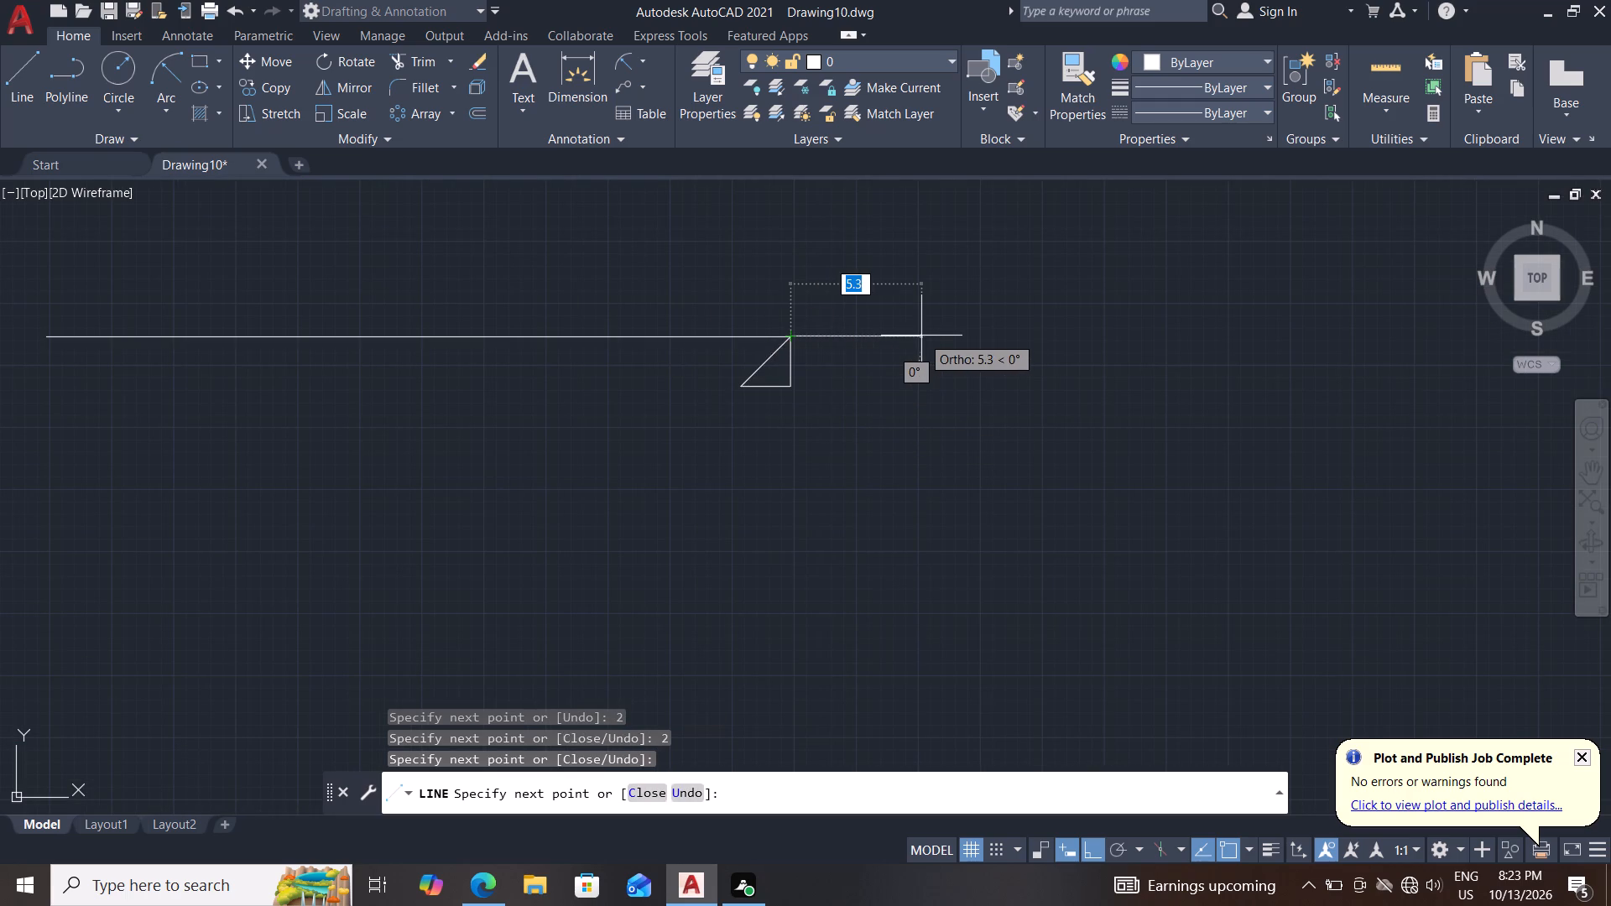
key("Escape")
key("Escape")
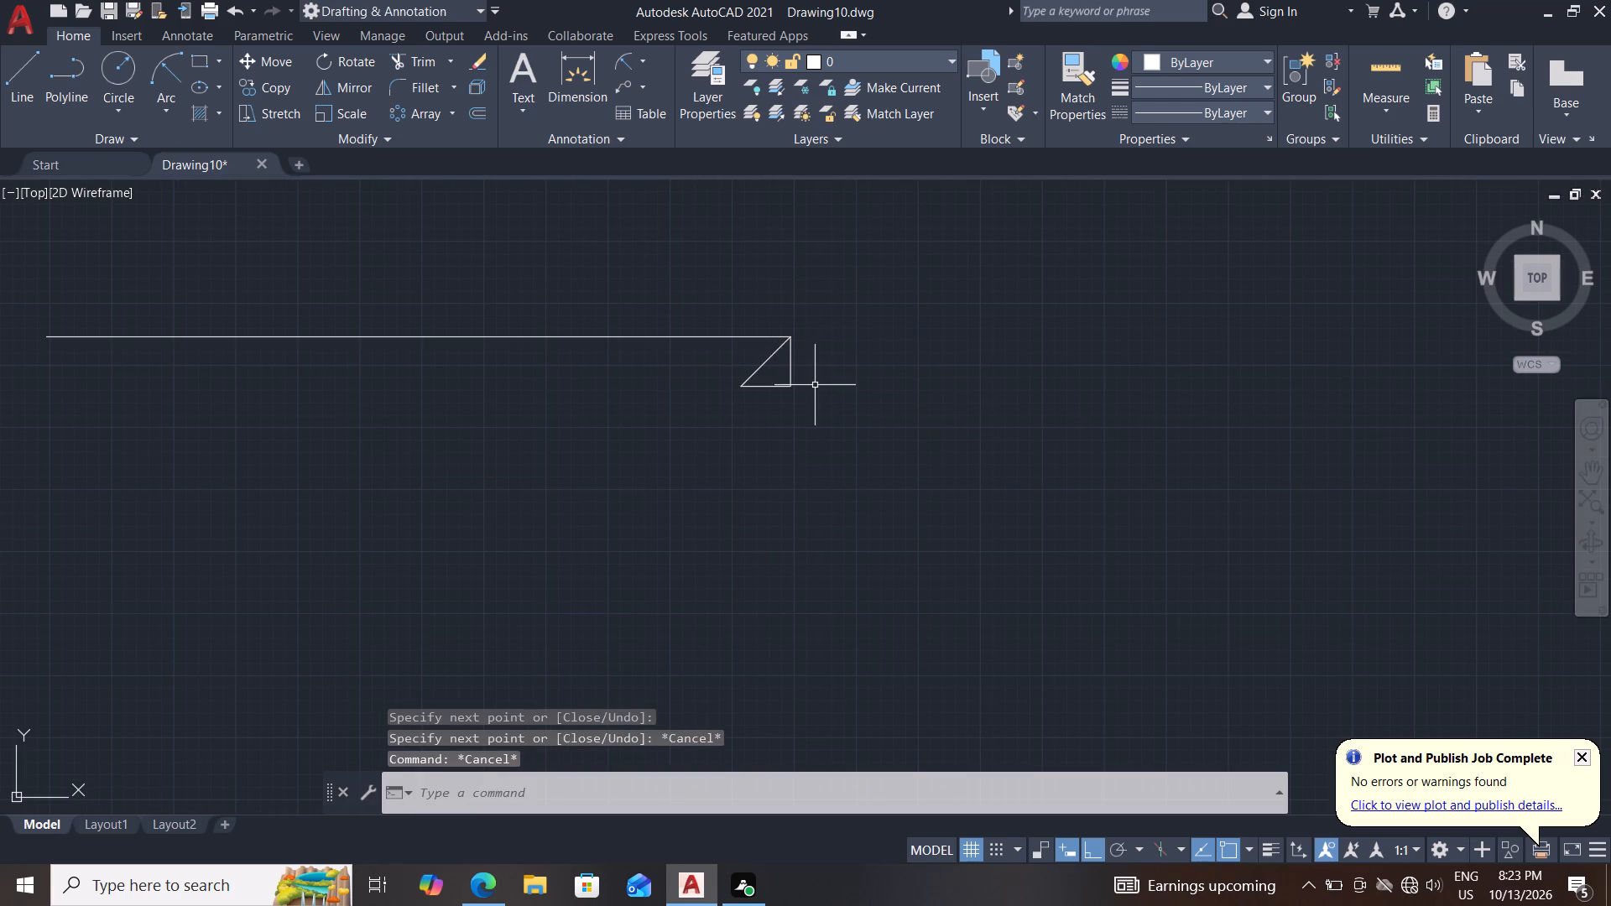
Erase the vertical and horizontal 2 mm helper lines at the right end, keeping the diagonal.
left_click(809, 372)
left_click(779, 409)
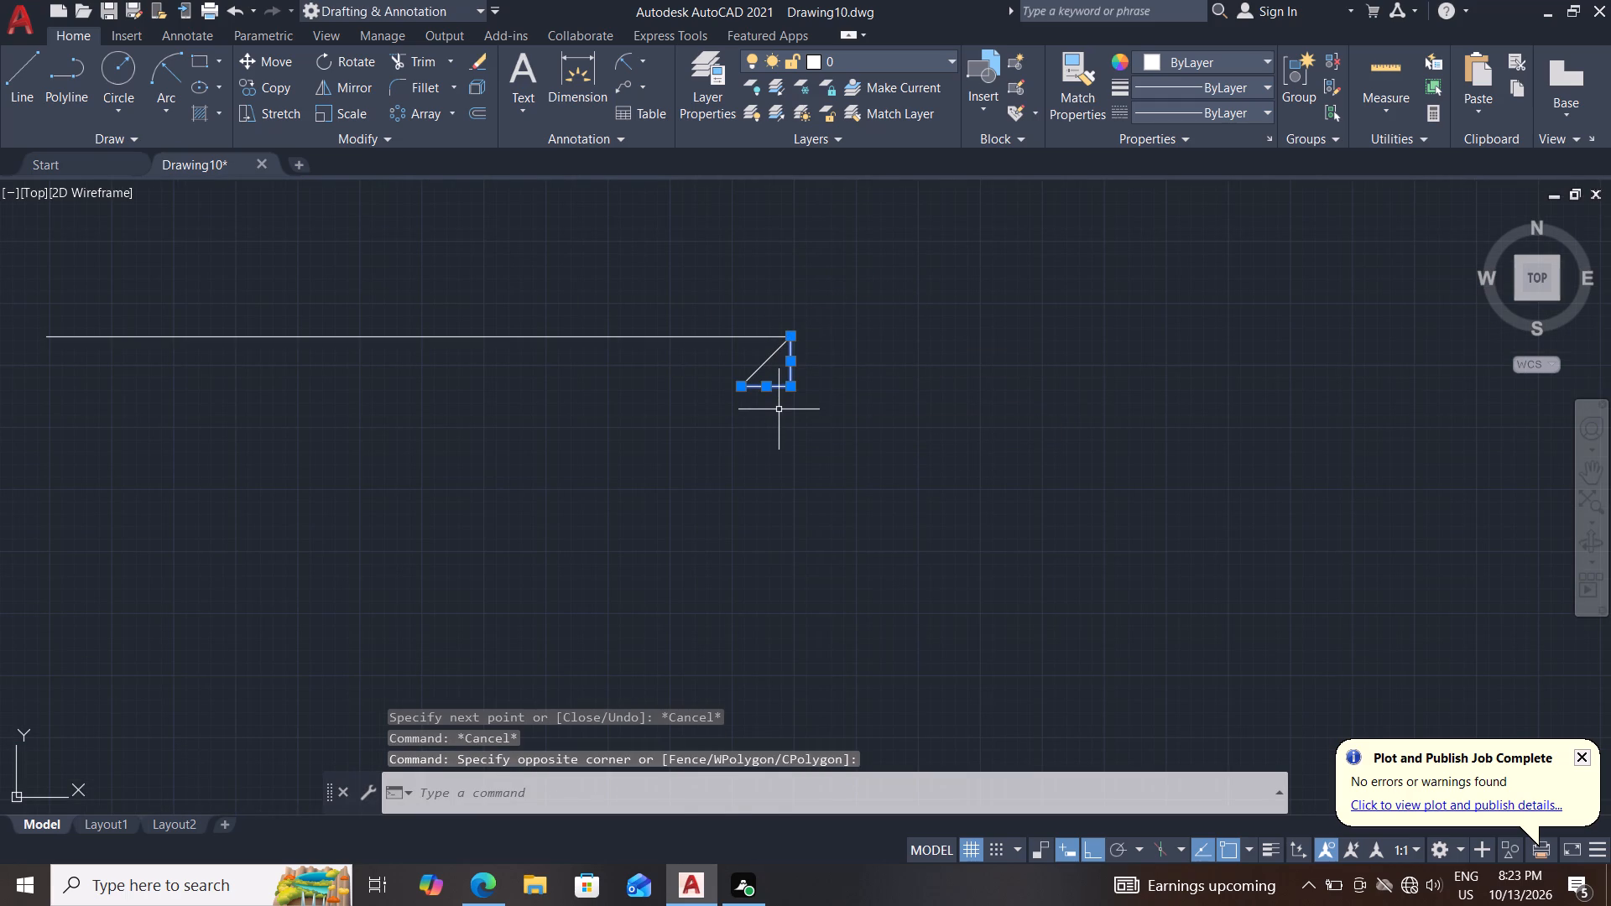
key("Delete")
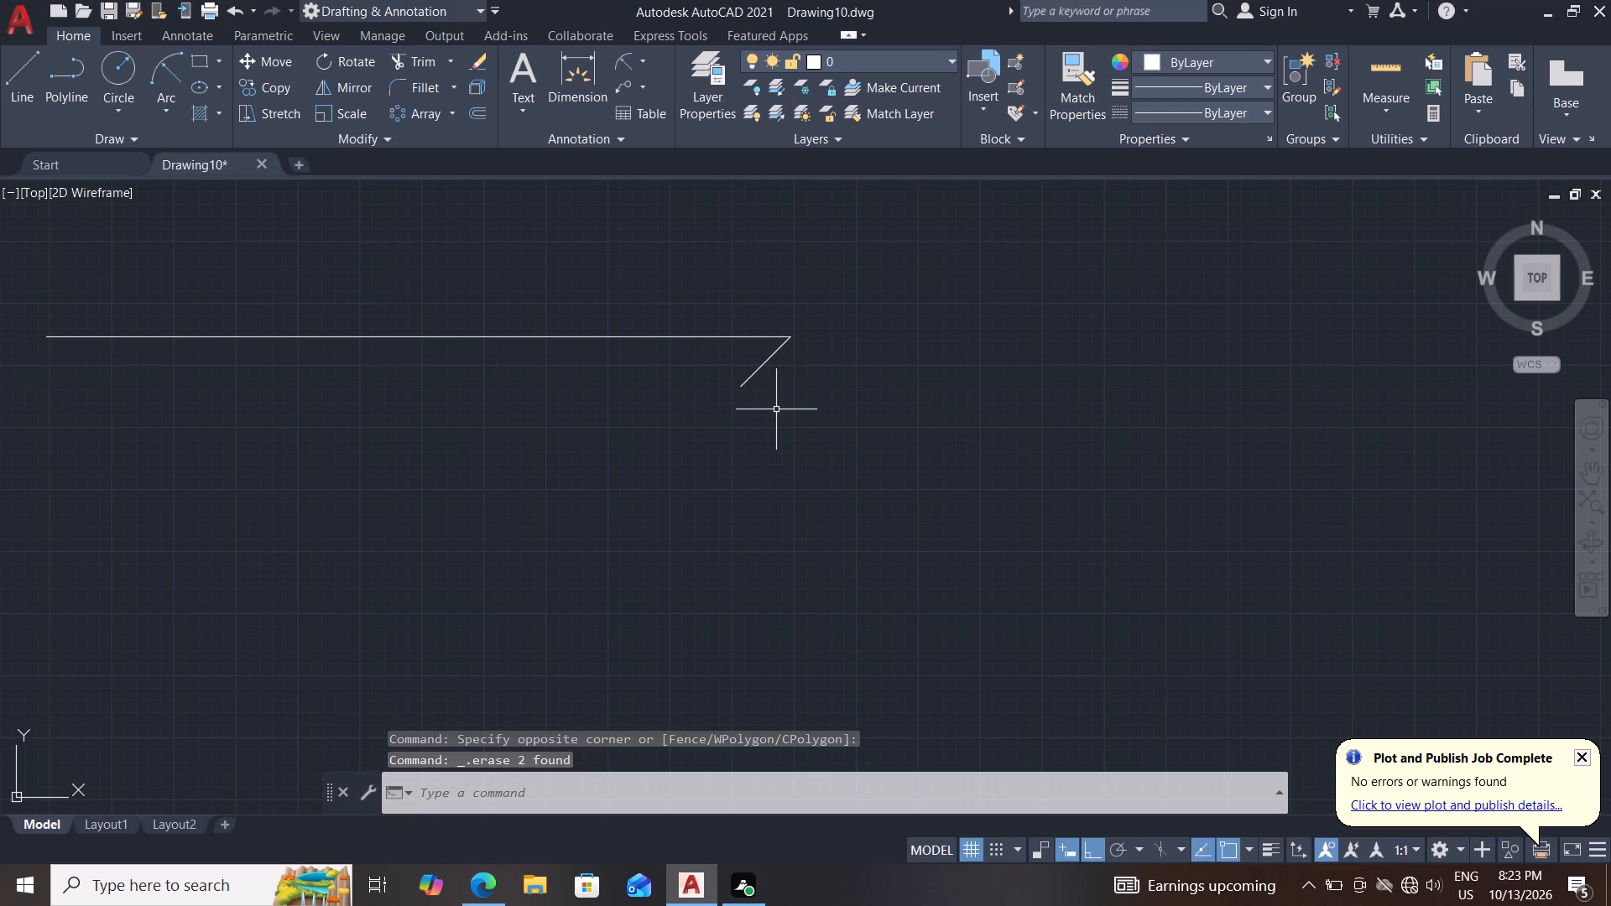
Draw lines from the 30 mm line's left end 2 mm down, 2 mm right and diagonally back to that end.
scroll(758, 416, "down", 1)
middle_click_drag(569, 513, 640, 526)
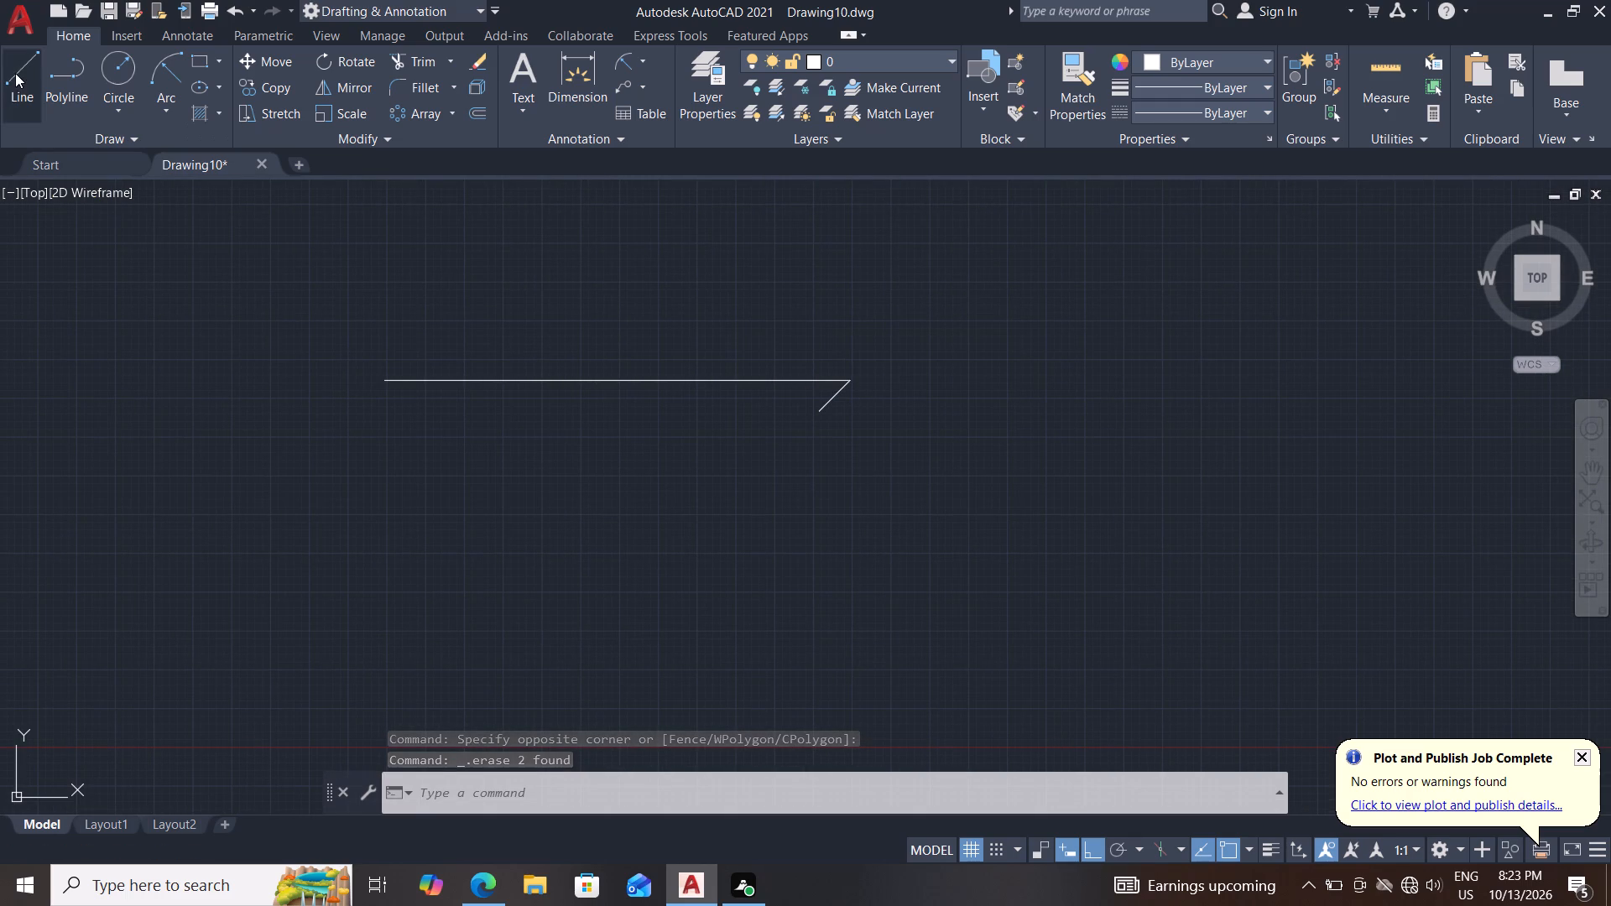
left_click(15, 73)
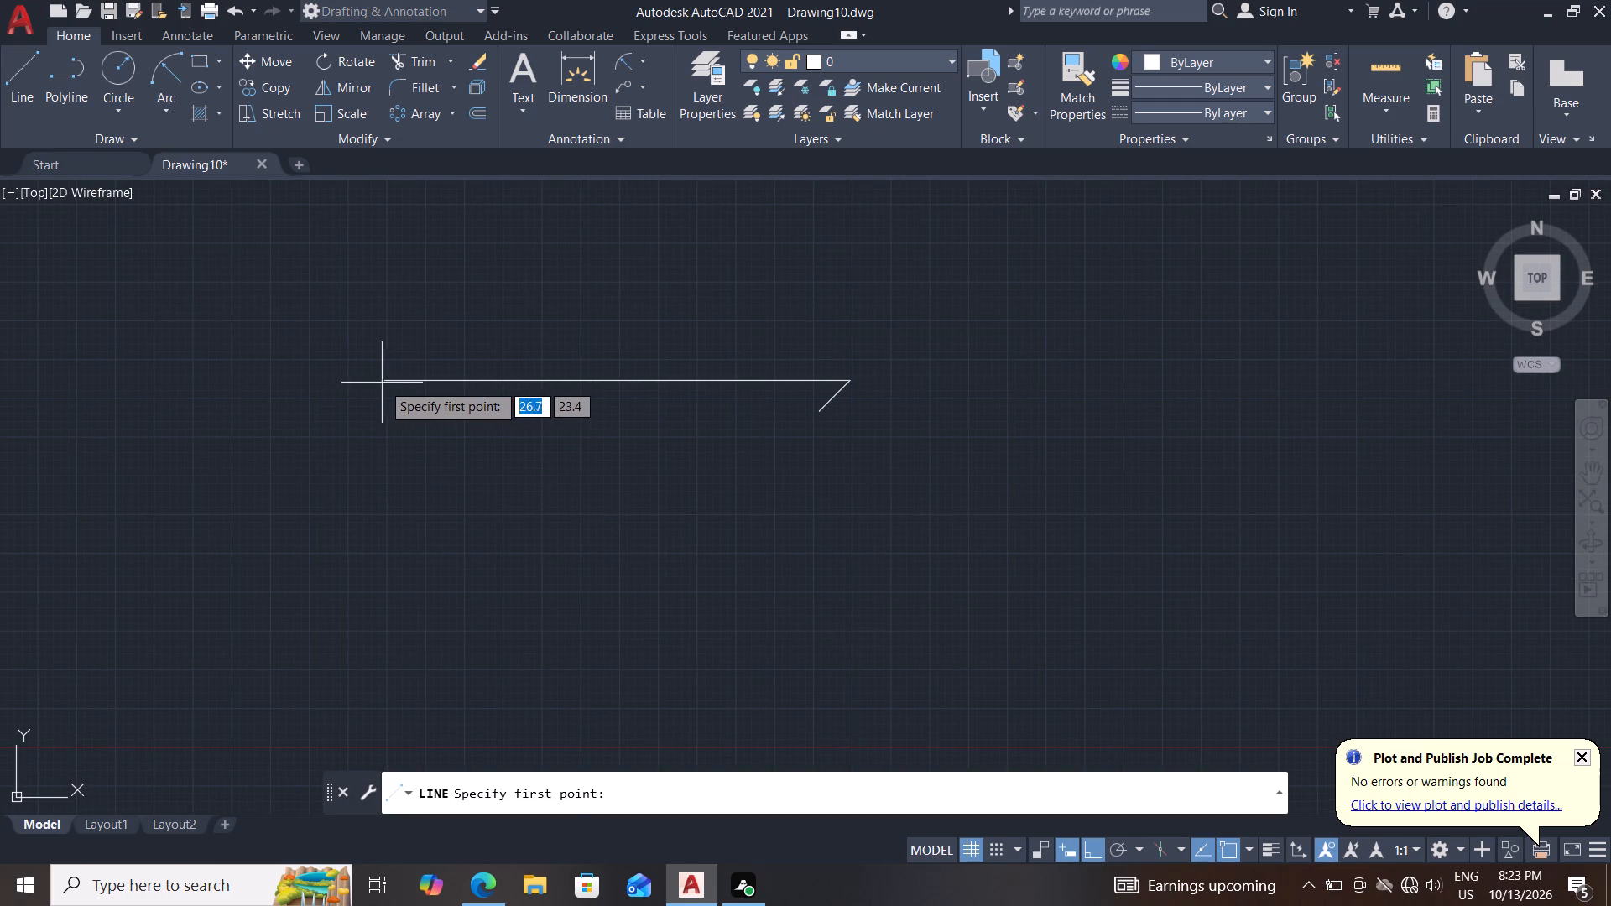
left_click(385, 383)
key("2")
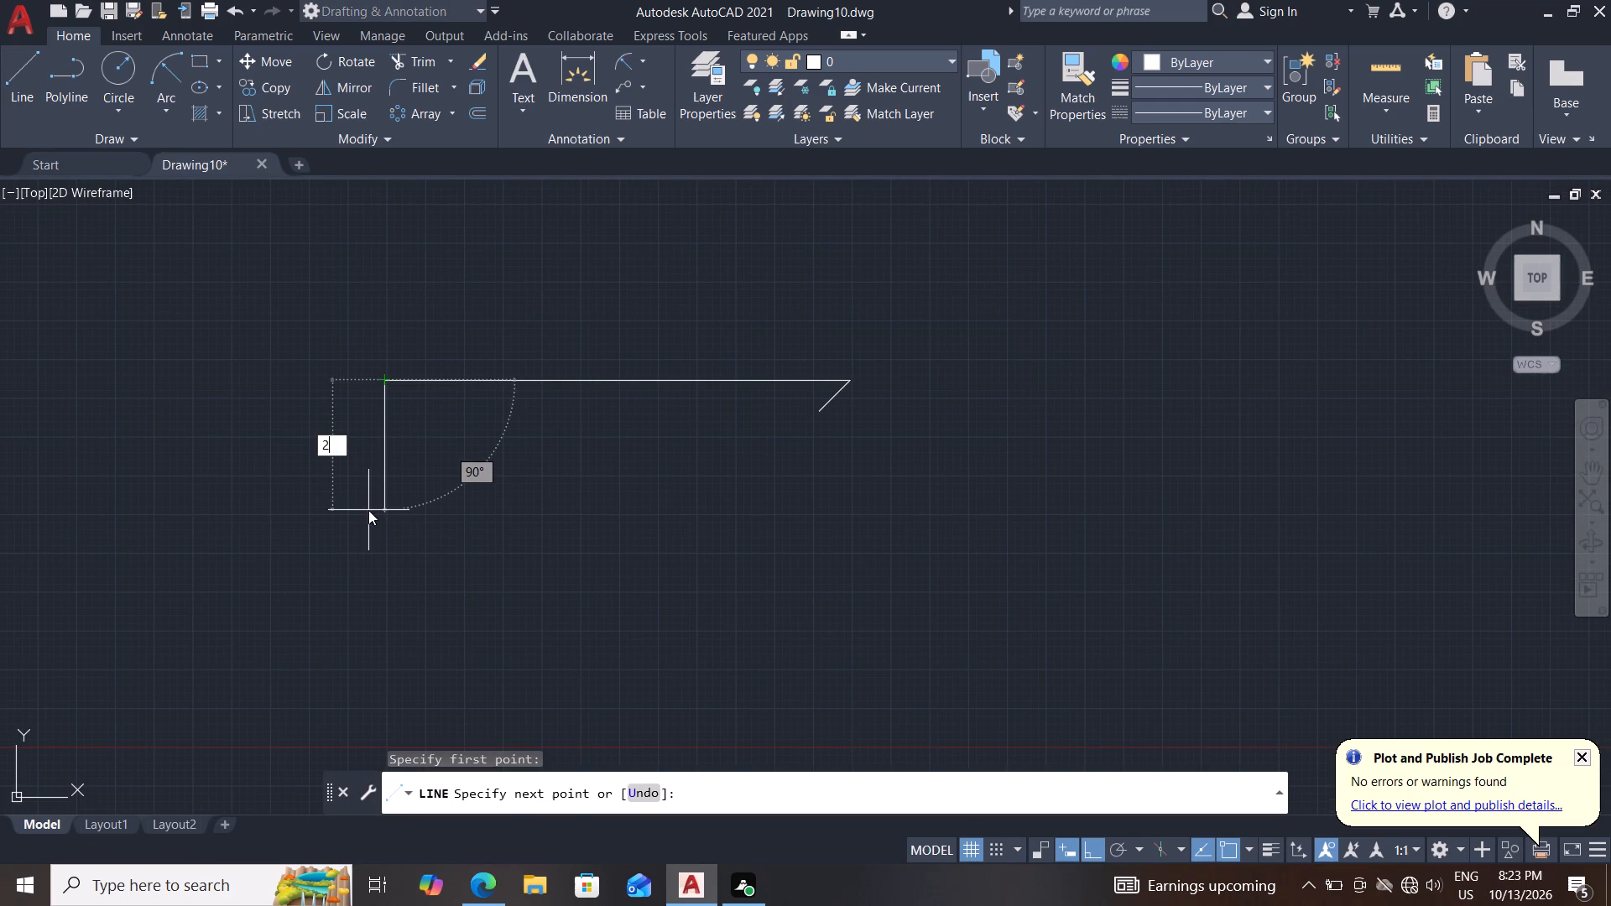
key("Return")
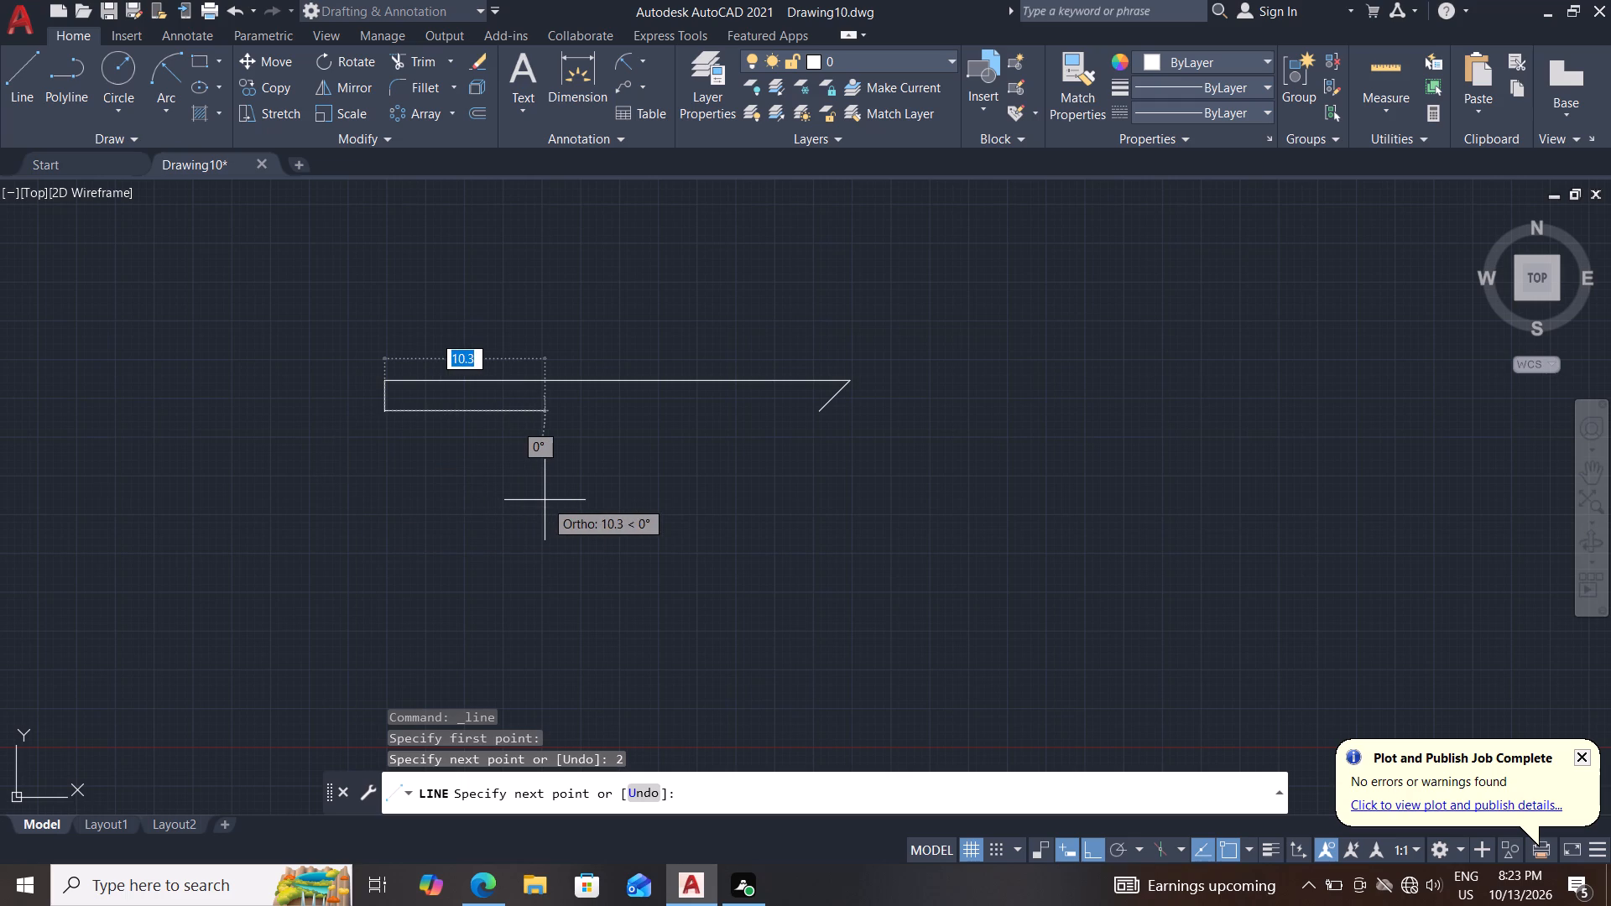
key("2")
key("Return")
scroll(413, 400, "up", 2)
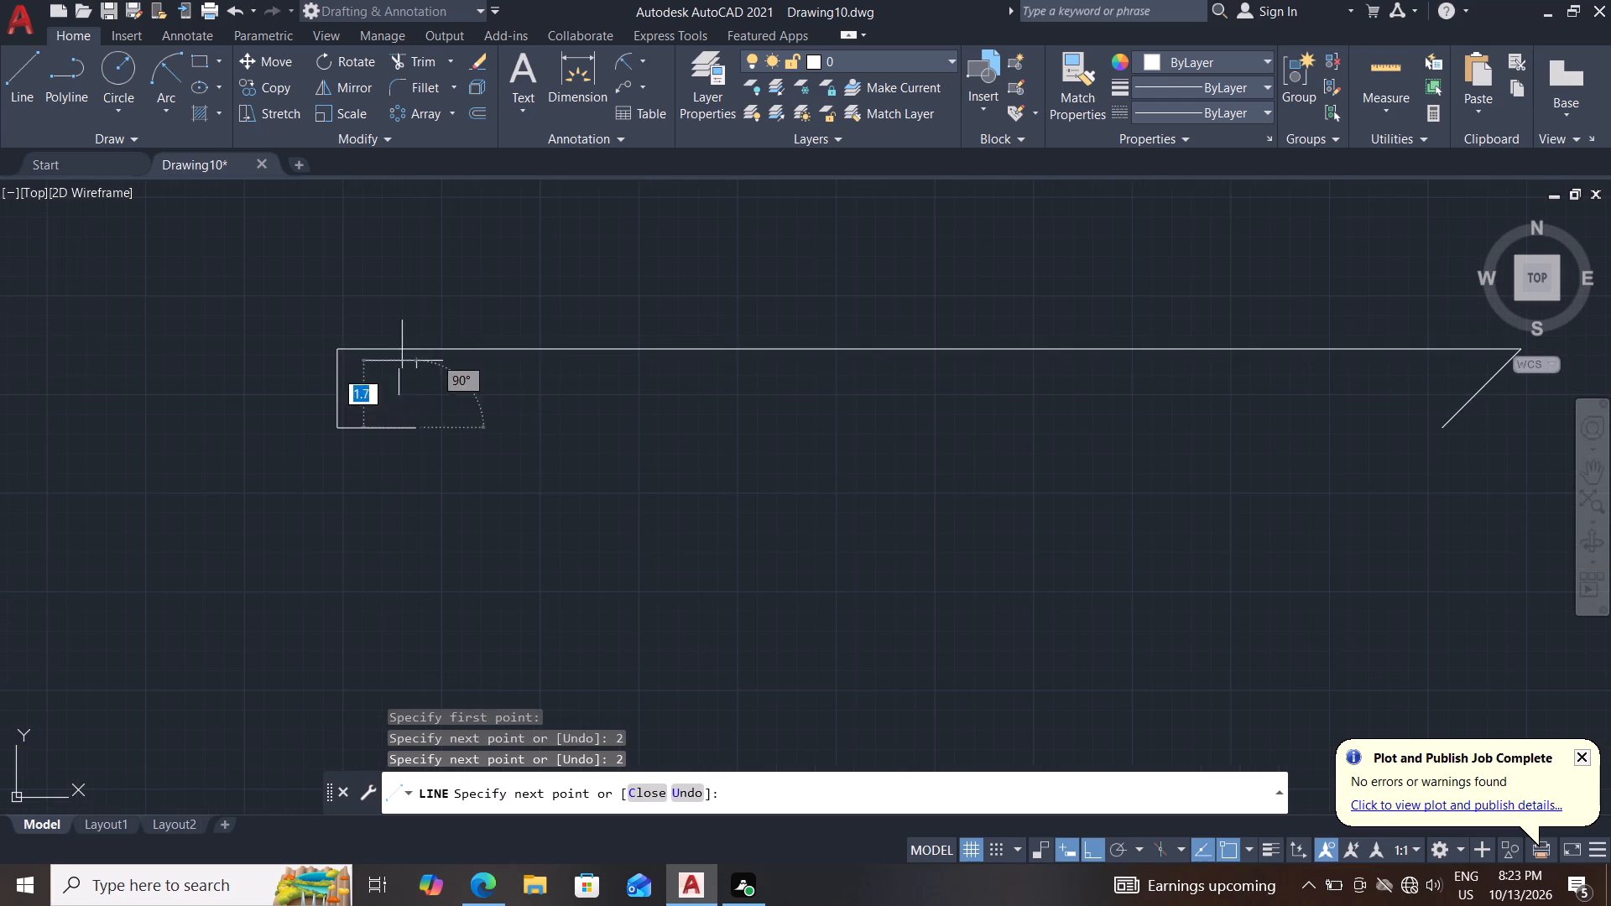
left_click(332, 346)
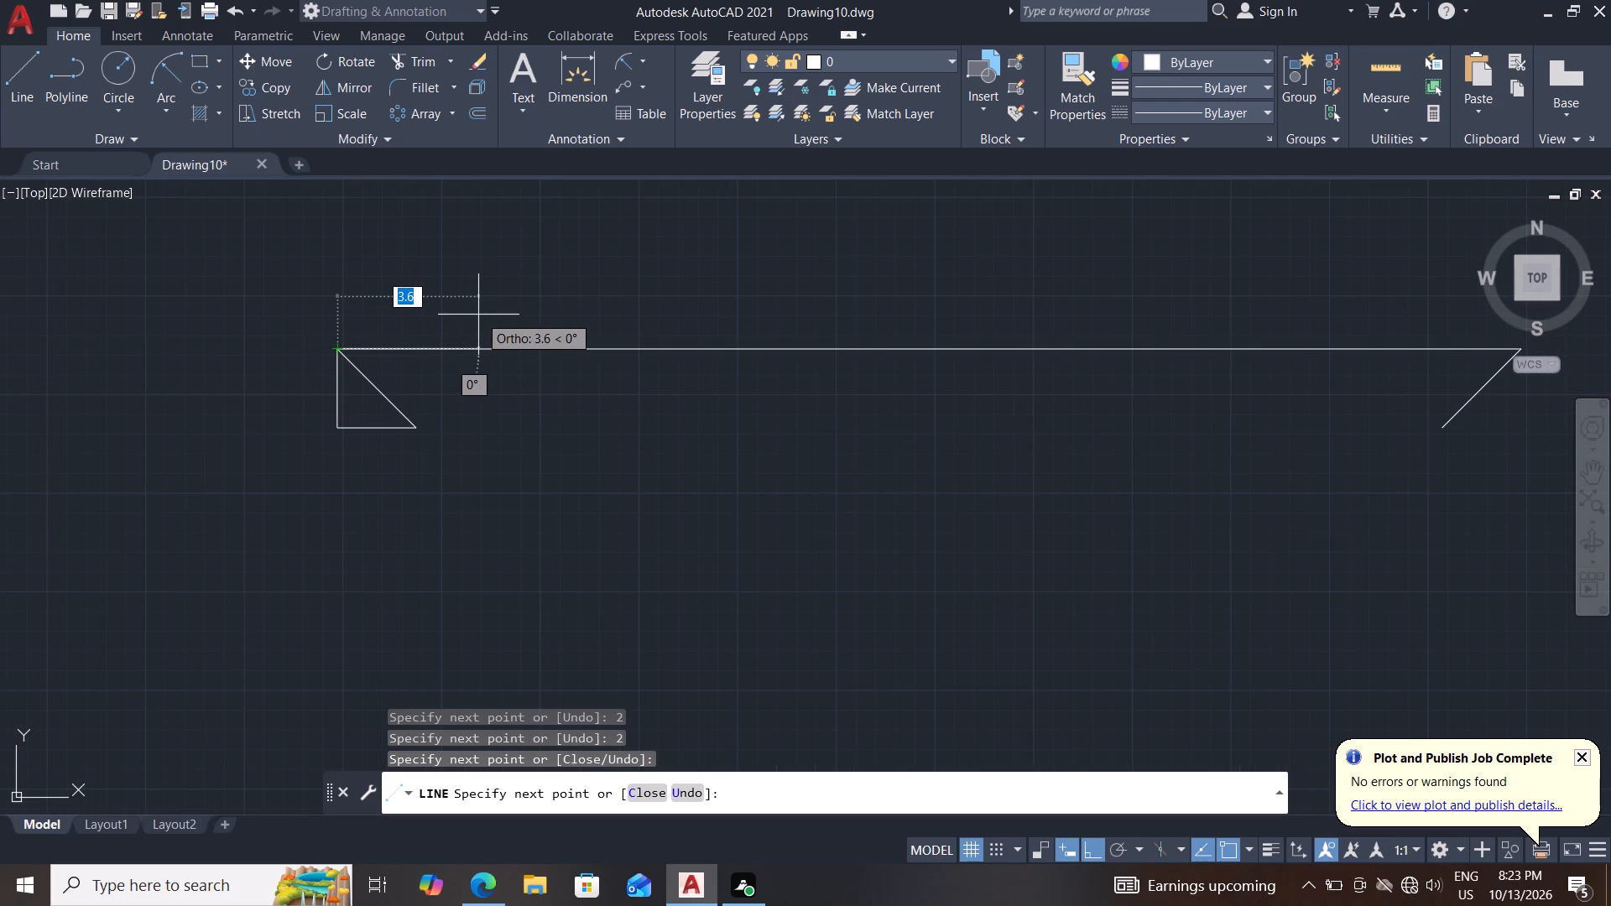
key("Escape")
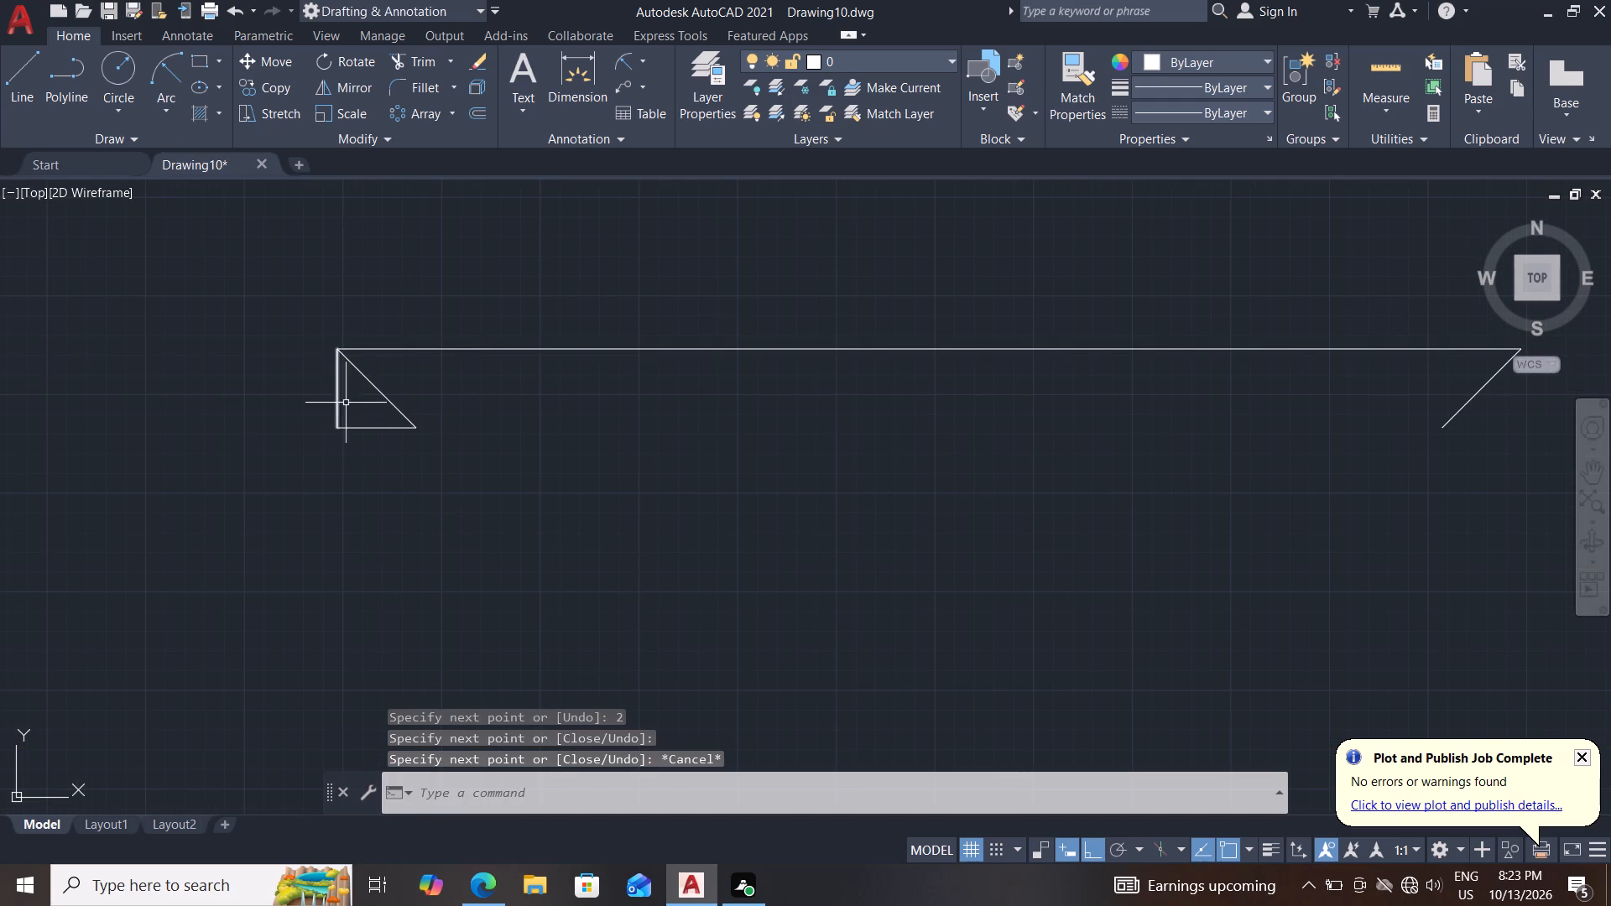
Erase the vertical and horizontal 2 mm helper lines at the left end, keeping the diagonal.
left_click(366, 399)
left_click(321, 499)
key("Delete")
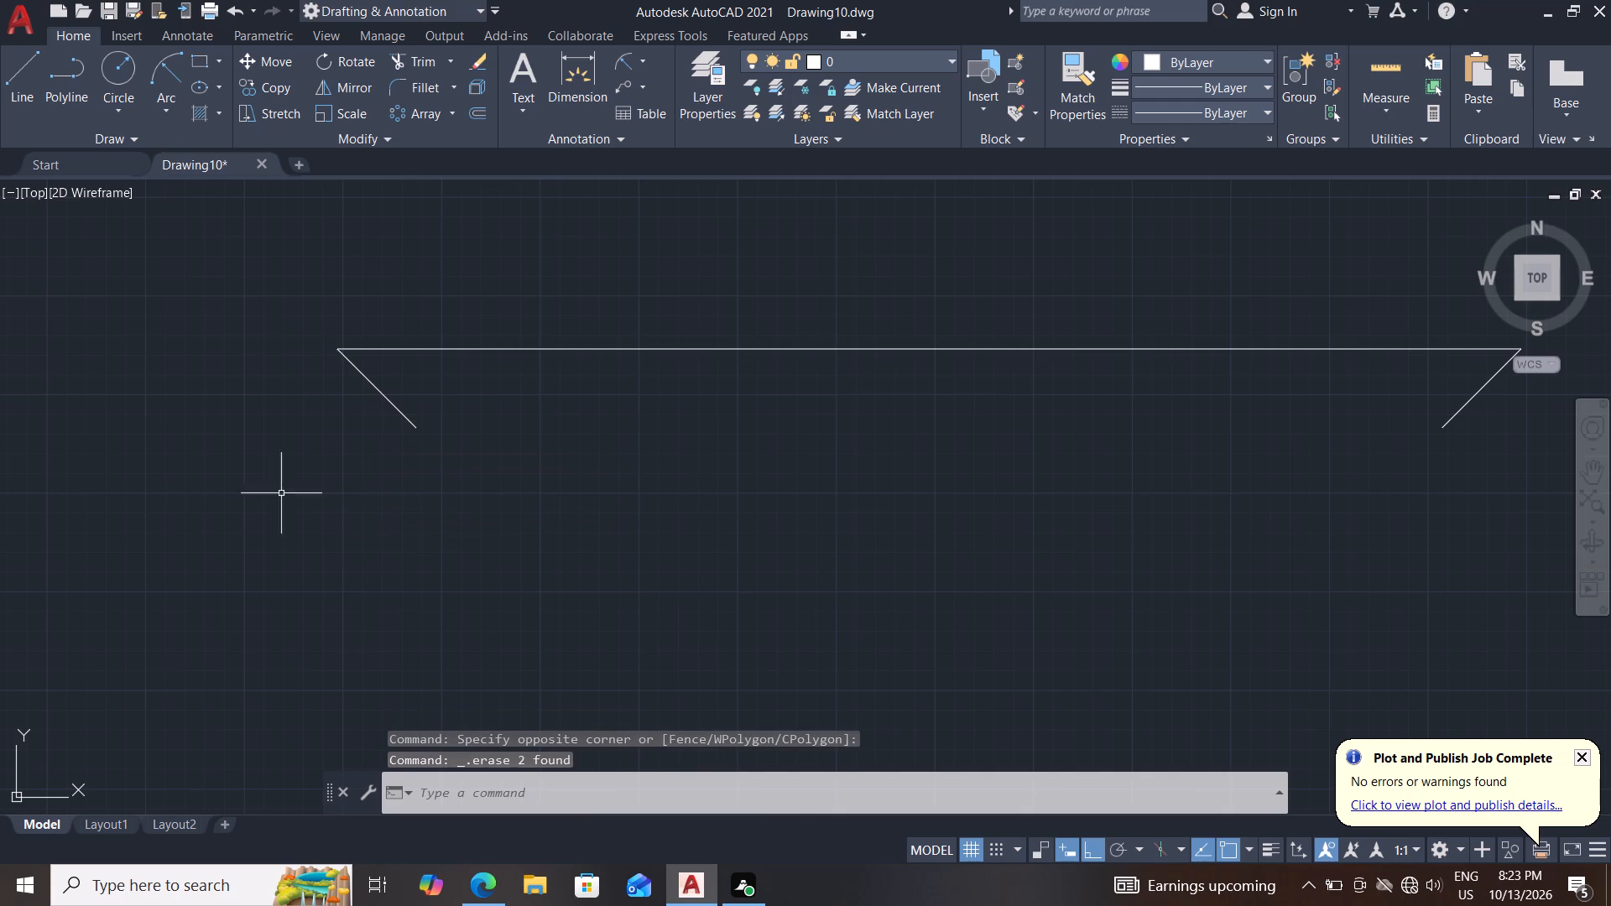
Draw a horizontal line joining the lower ends of the two diagonals to close the trapezoid.
left_click(24, 81)
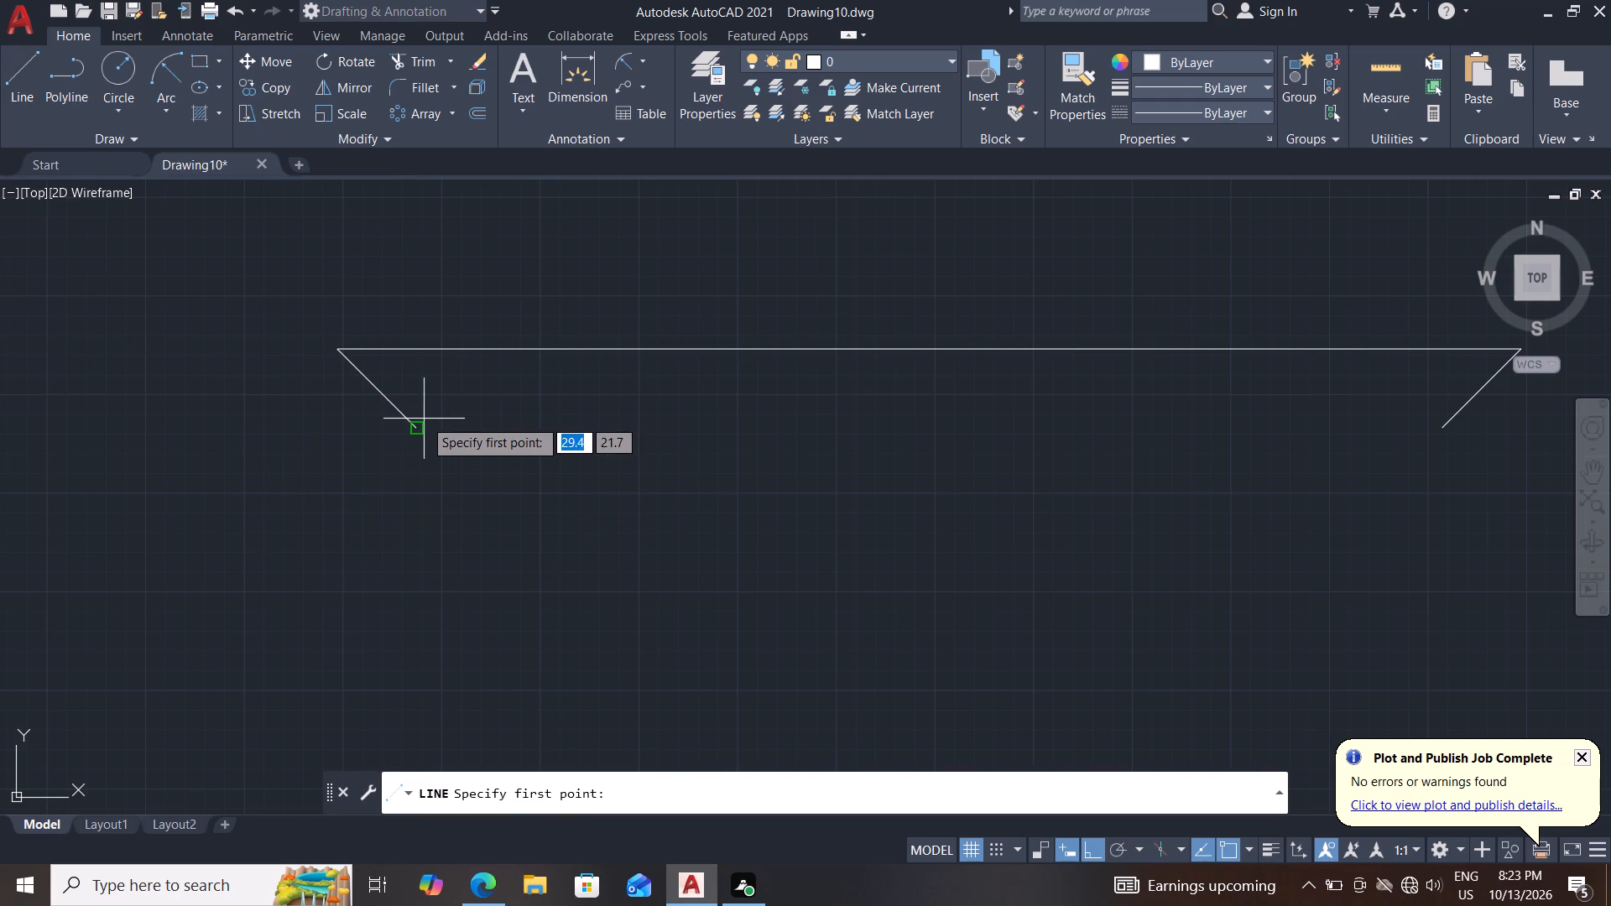
left_click(424, 419)
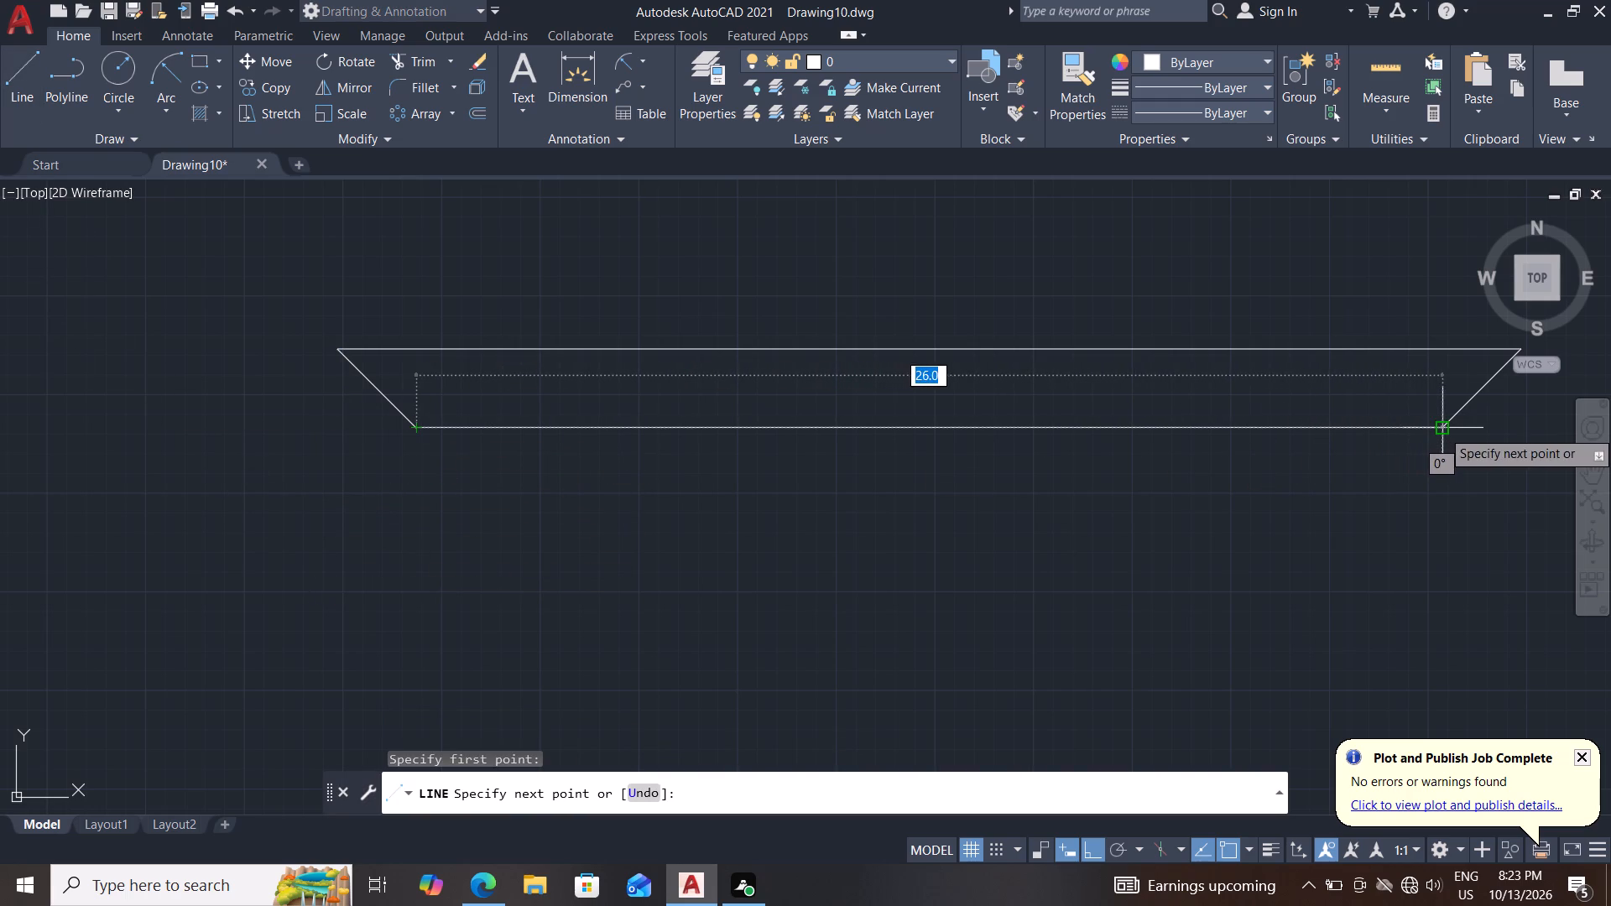
left_click_drag(1442, 430, 1413, 434)
key("Escape")
key("Escape")
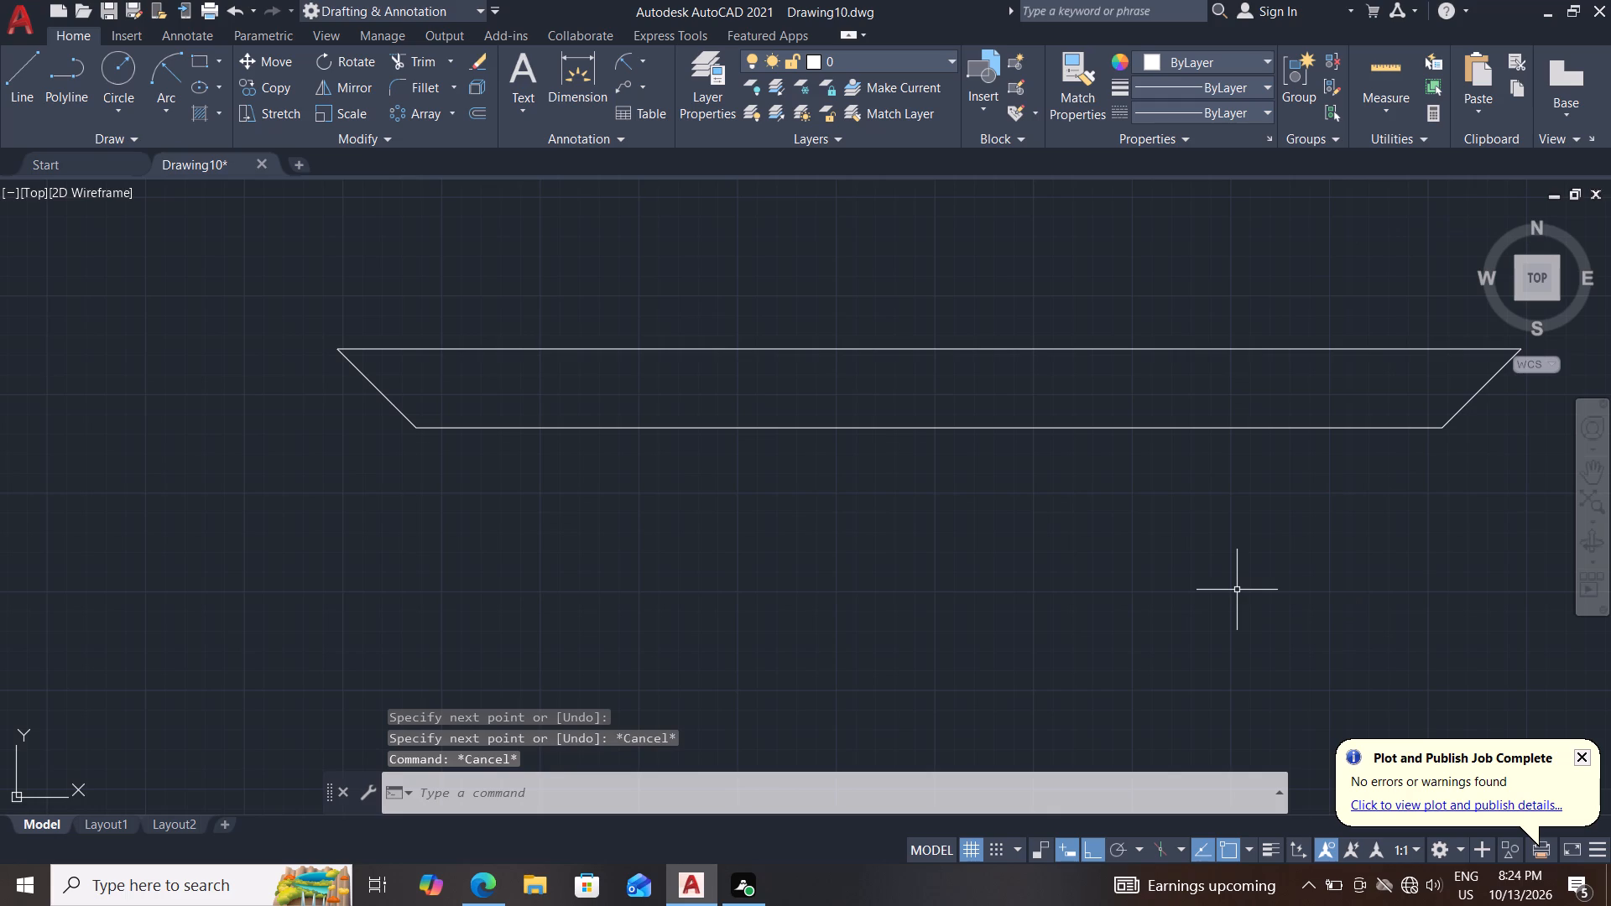
Move the whole trapezoid by its top edge's midpoint about 27 mm down and left toward the origin, with Ortho off.
scroll(1261, 531, "down", 3)
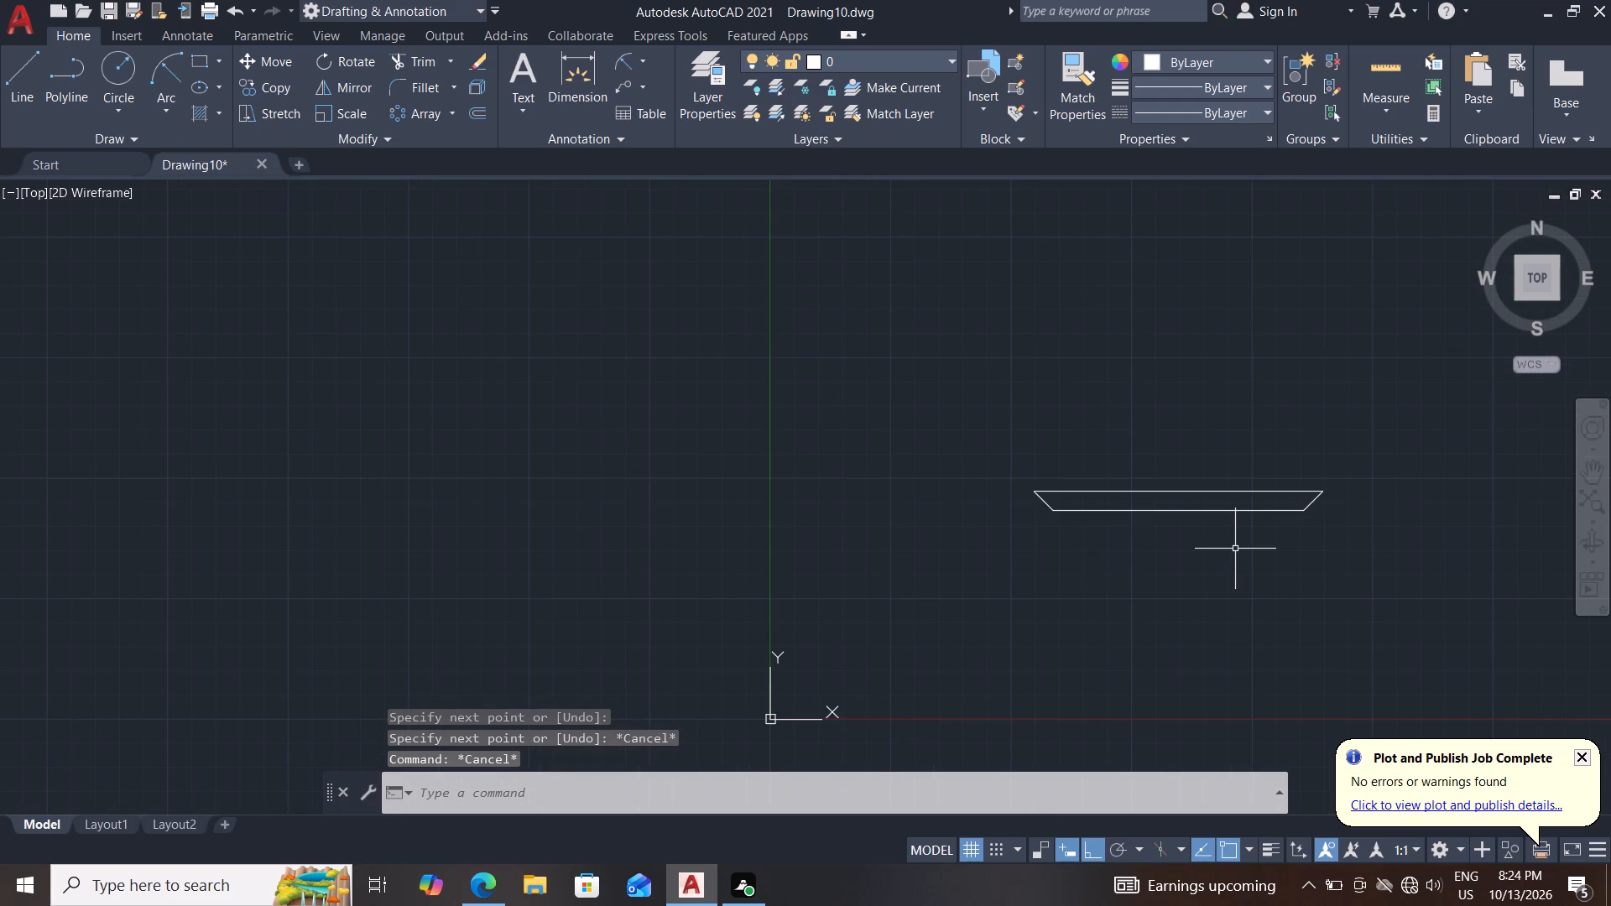
middle_click_drag(1228, 550, 1082, 515)
left_click(1198, 427)
left_click(858, 516)
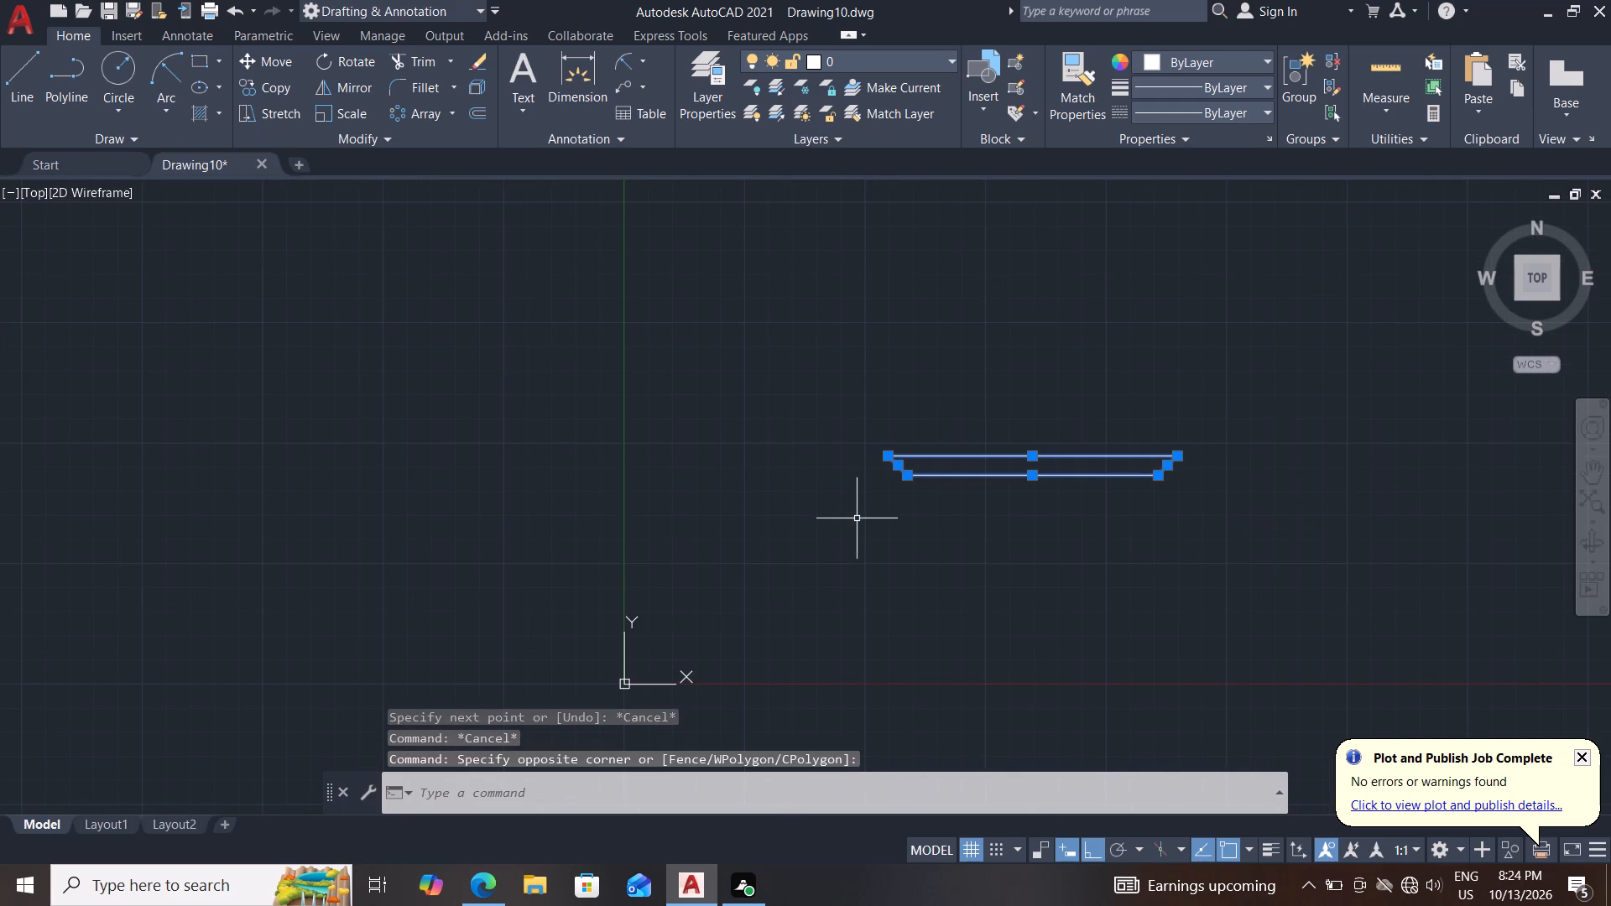
key("m")
key("Return")
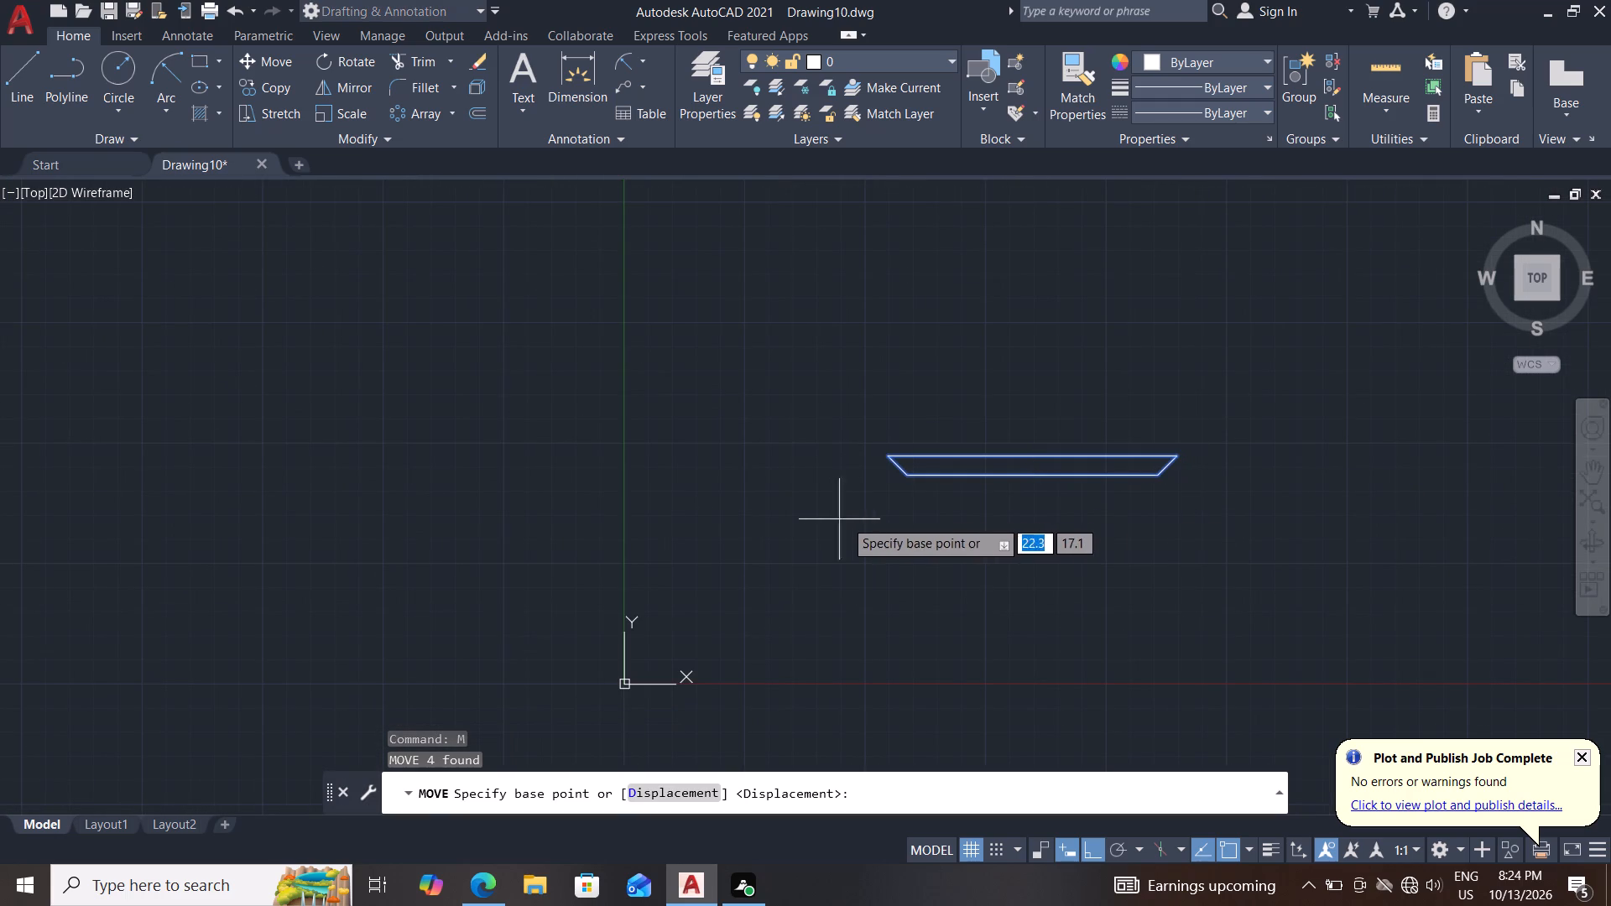
left_click(1039, 456)
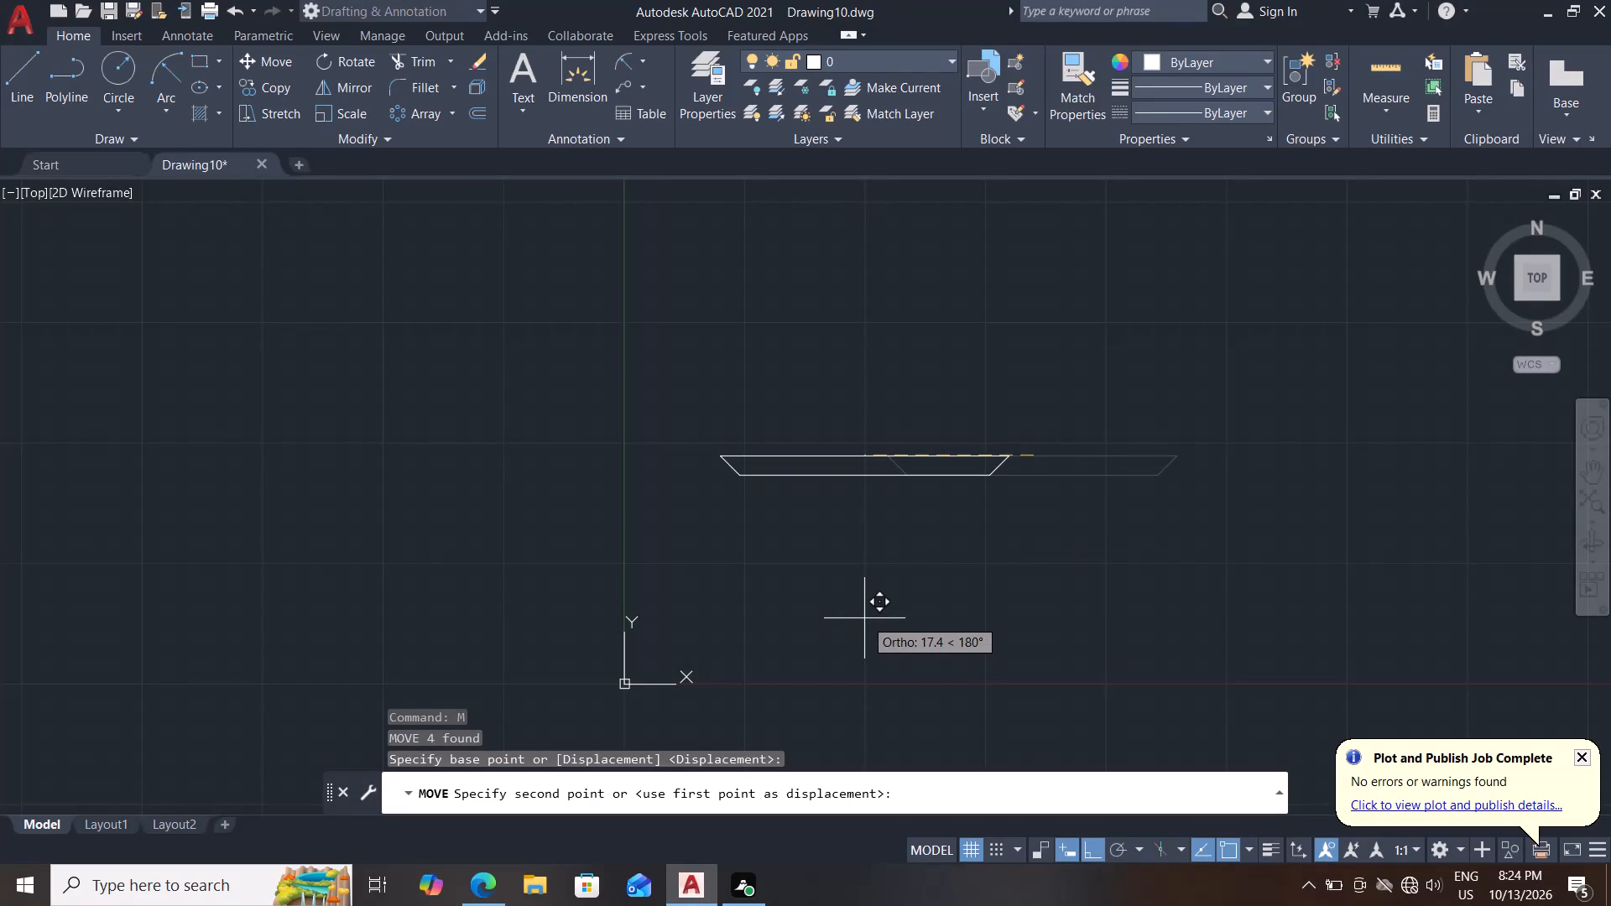
key("F8")
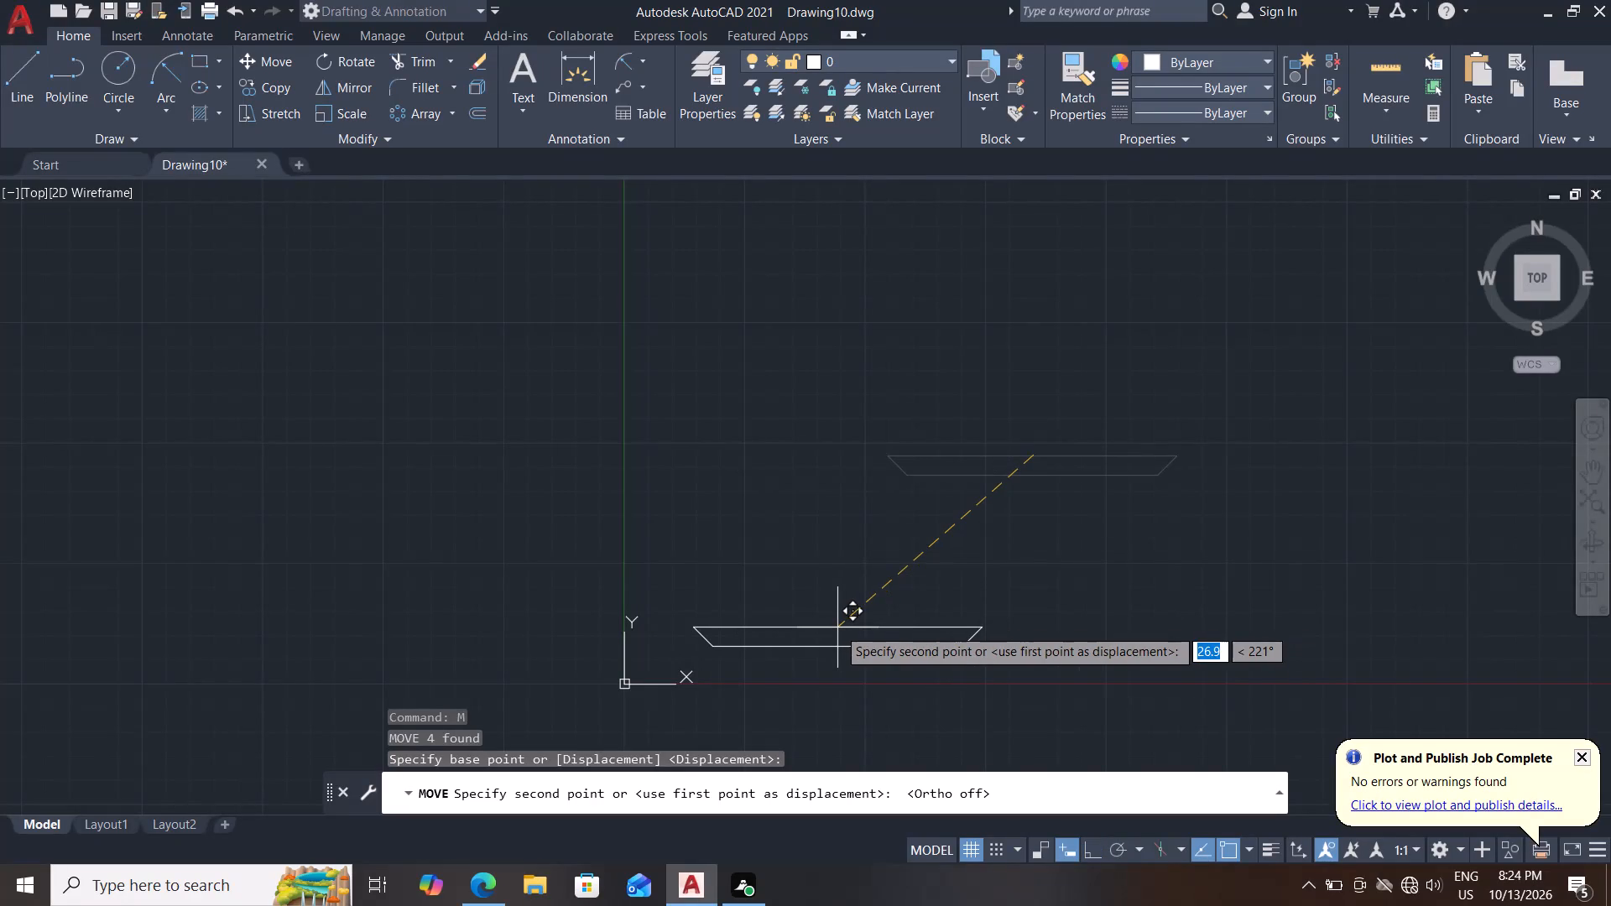
left_click(837, 627)
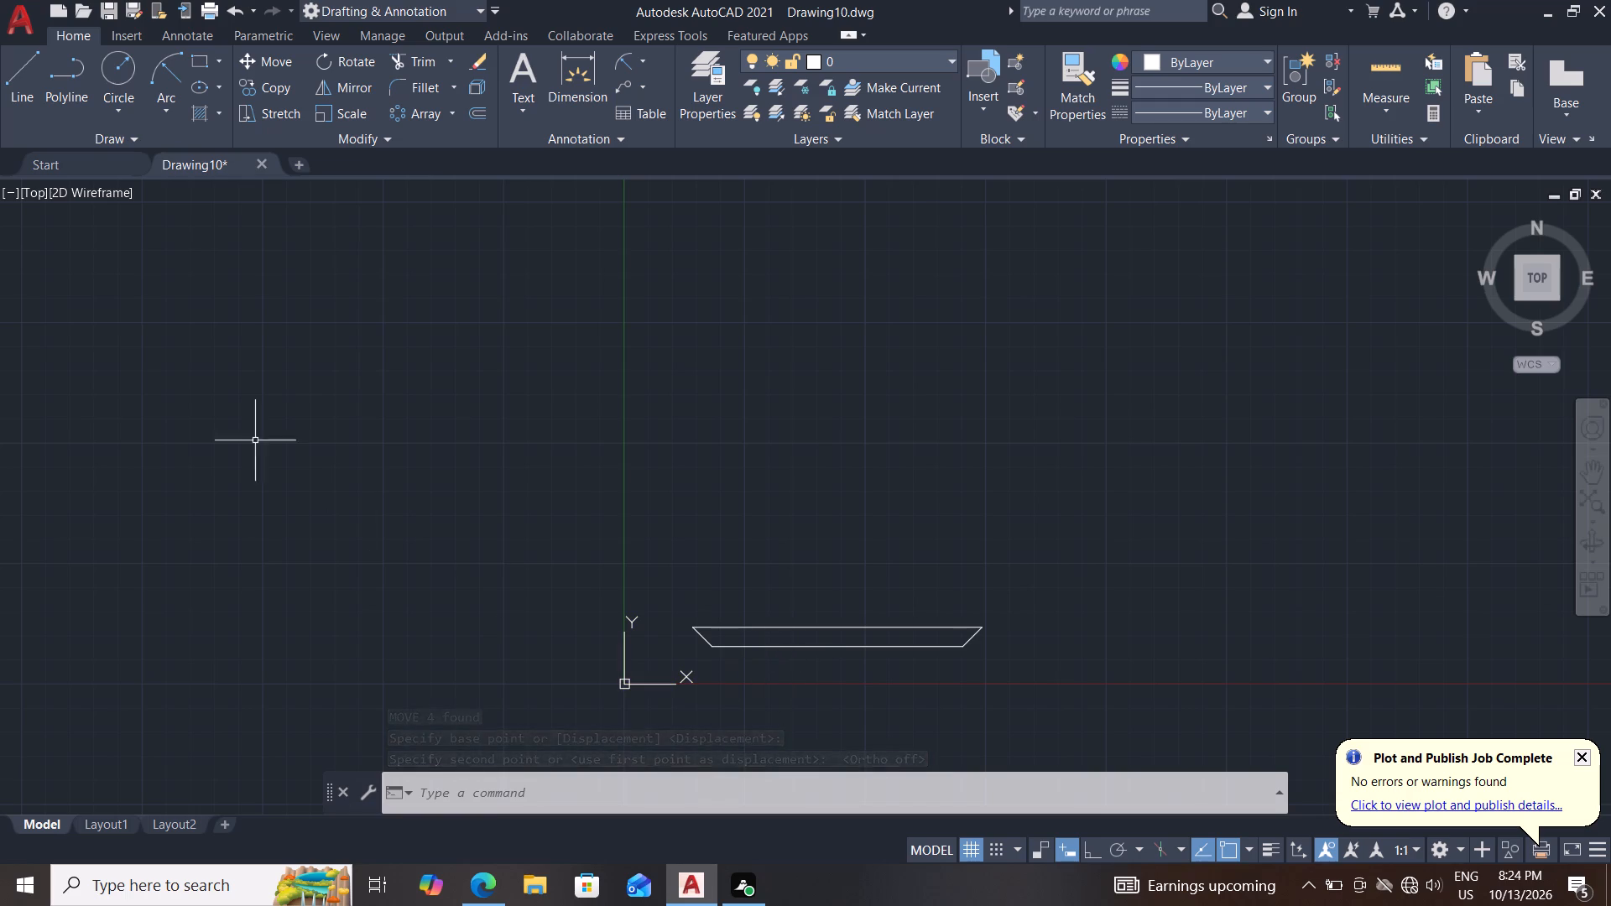
With Ortho on, draw lines from the trapezoid's upper left corner 14 mm up, 30 mm right and 14 mm down.
left_click(14, 82)
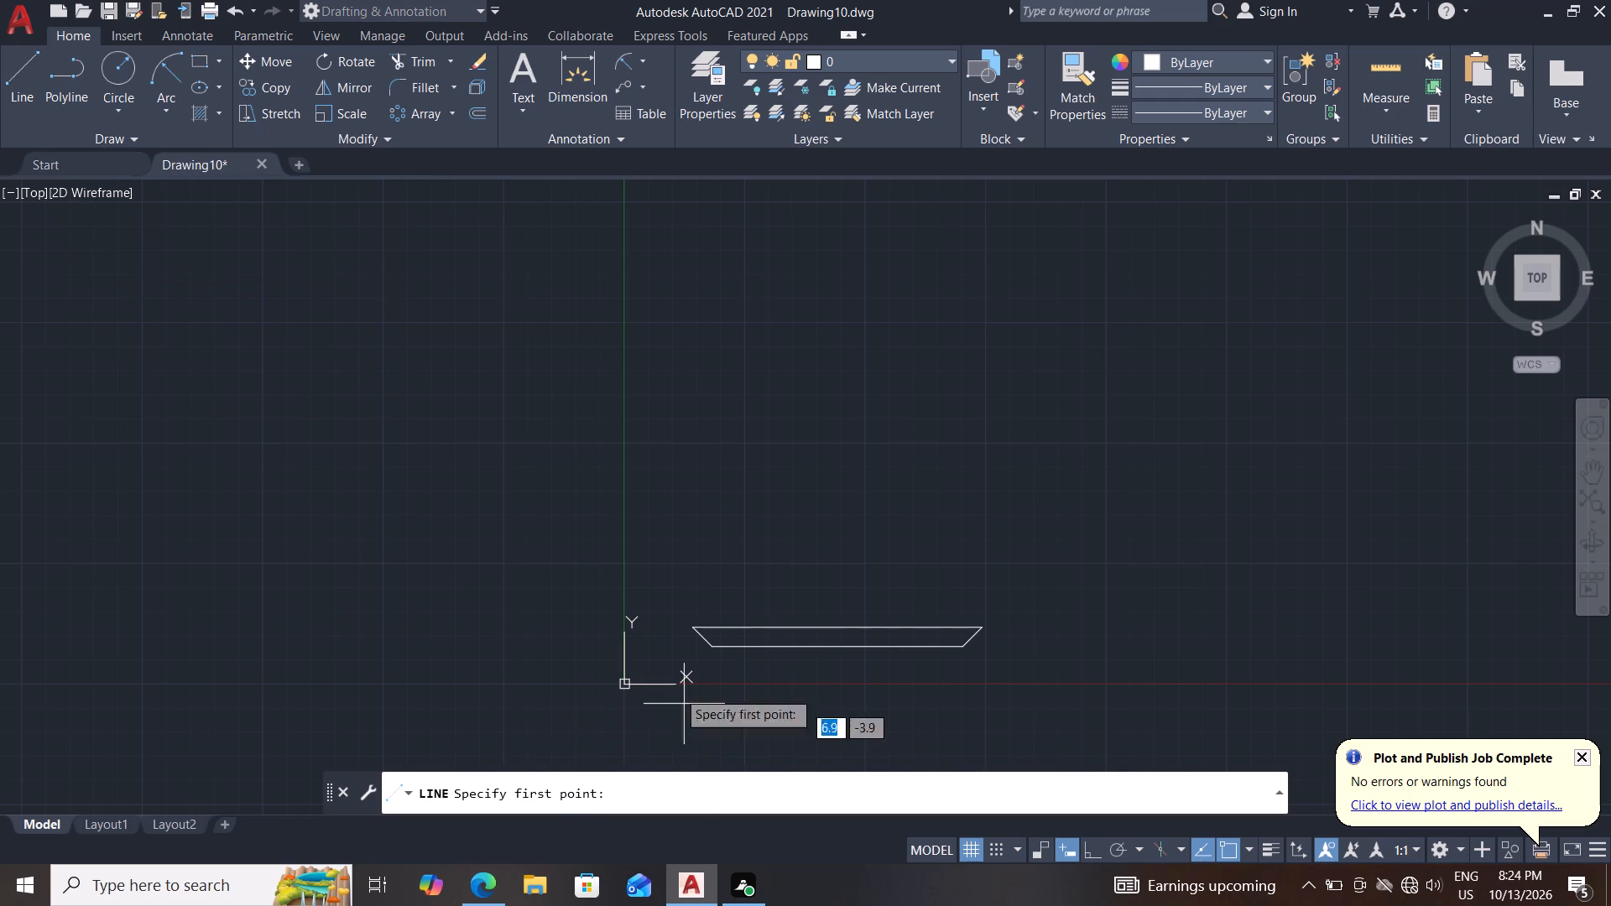
left_click(691, 624)
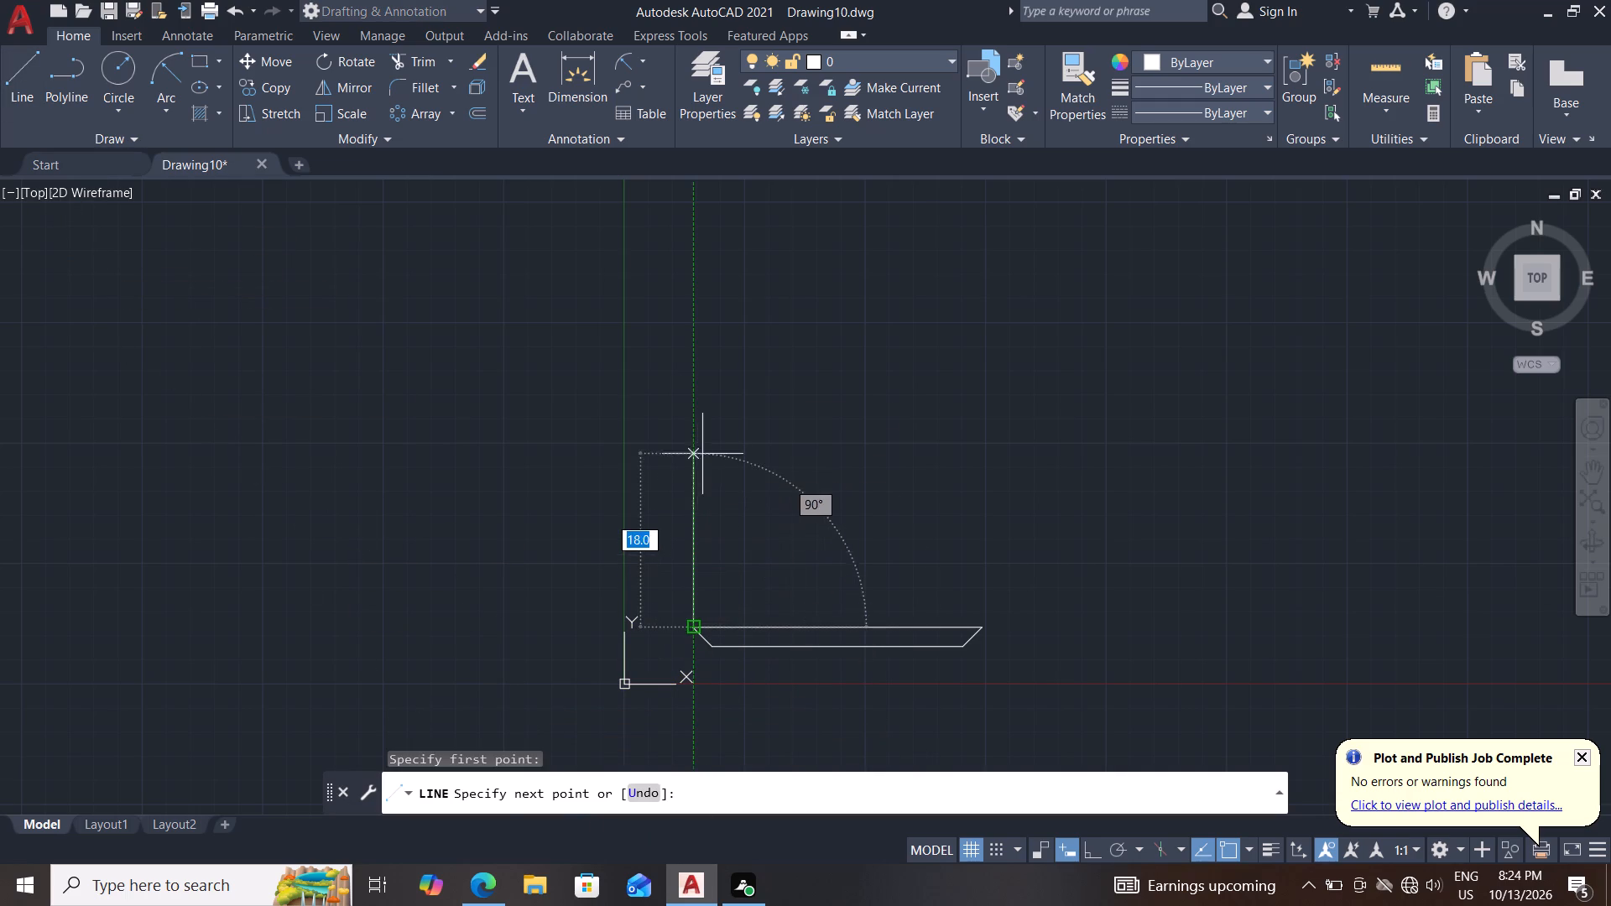
key("F8")
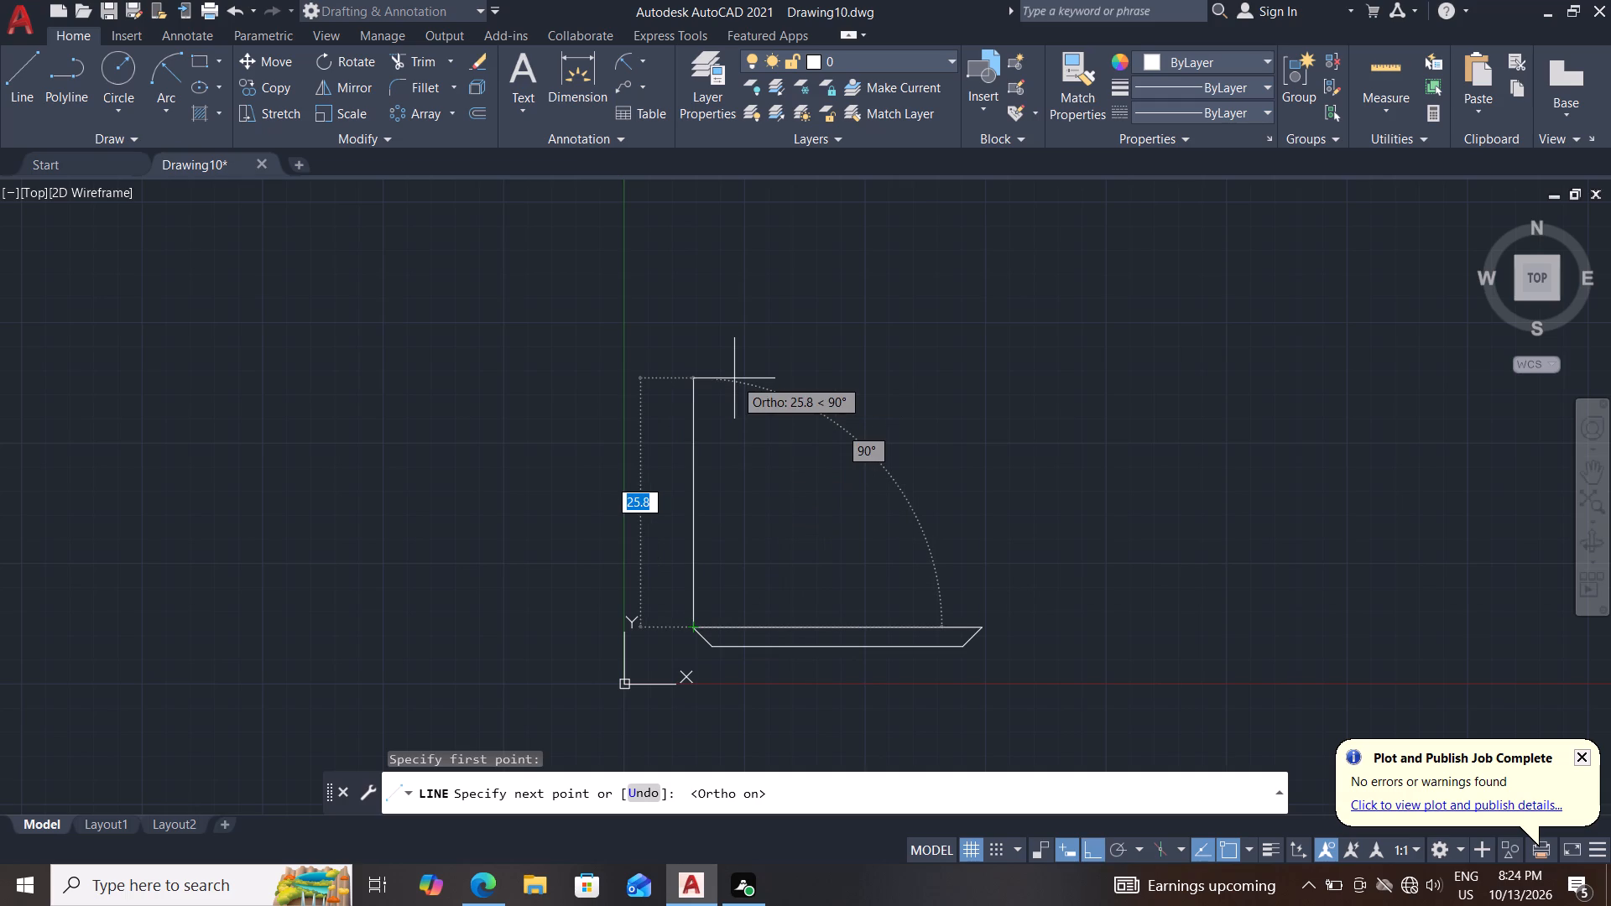
type("14")
key("Return")
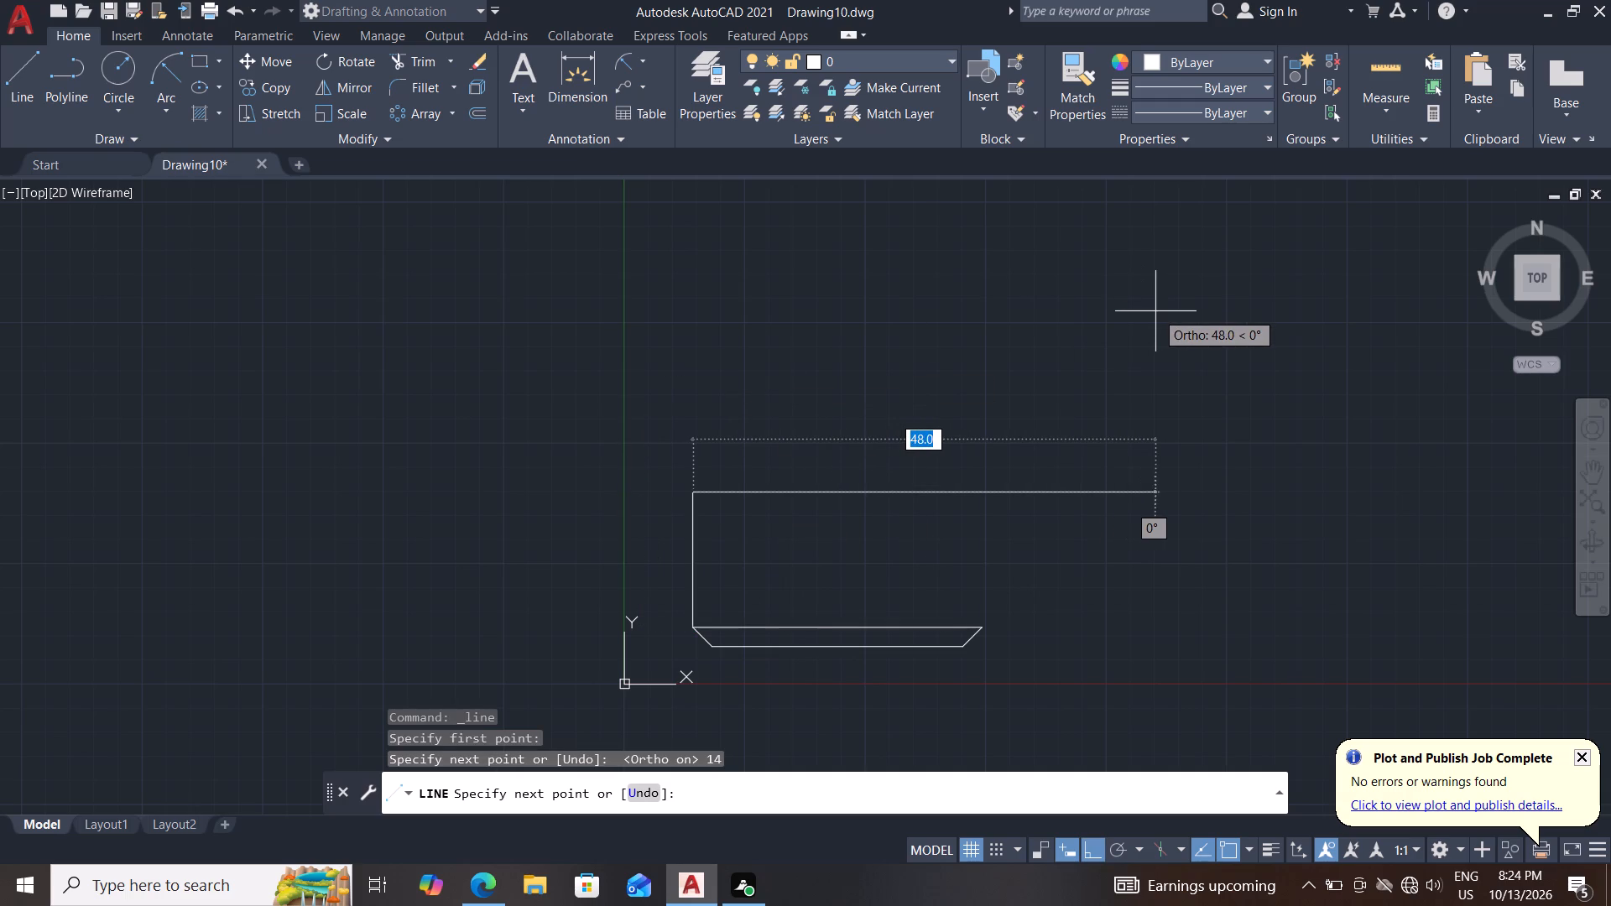
type("30")
key("Return")
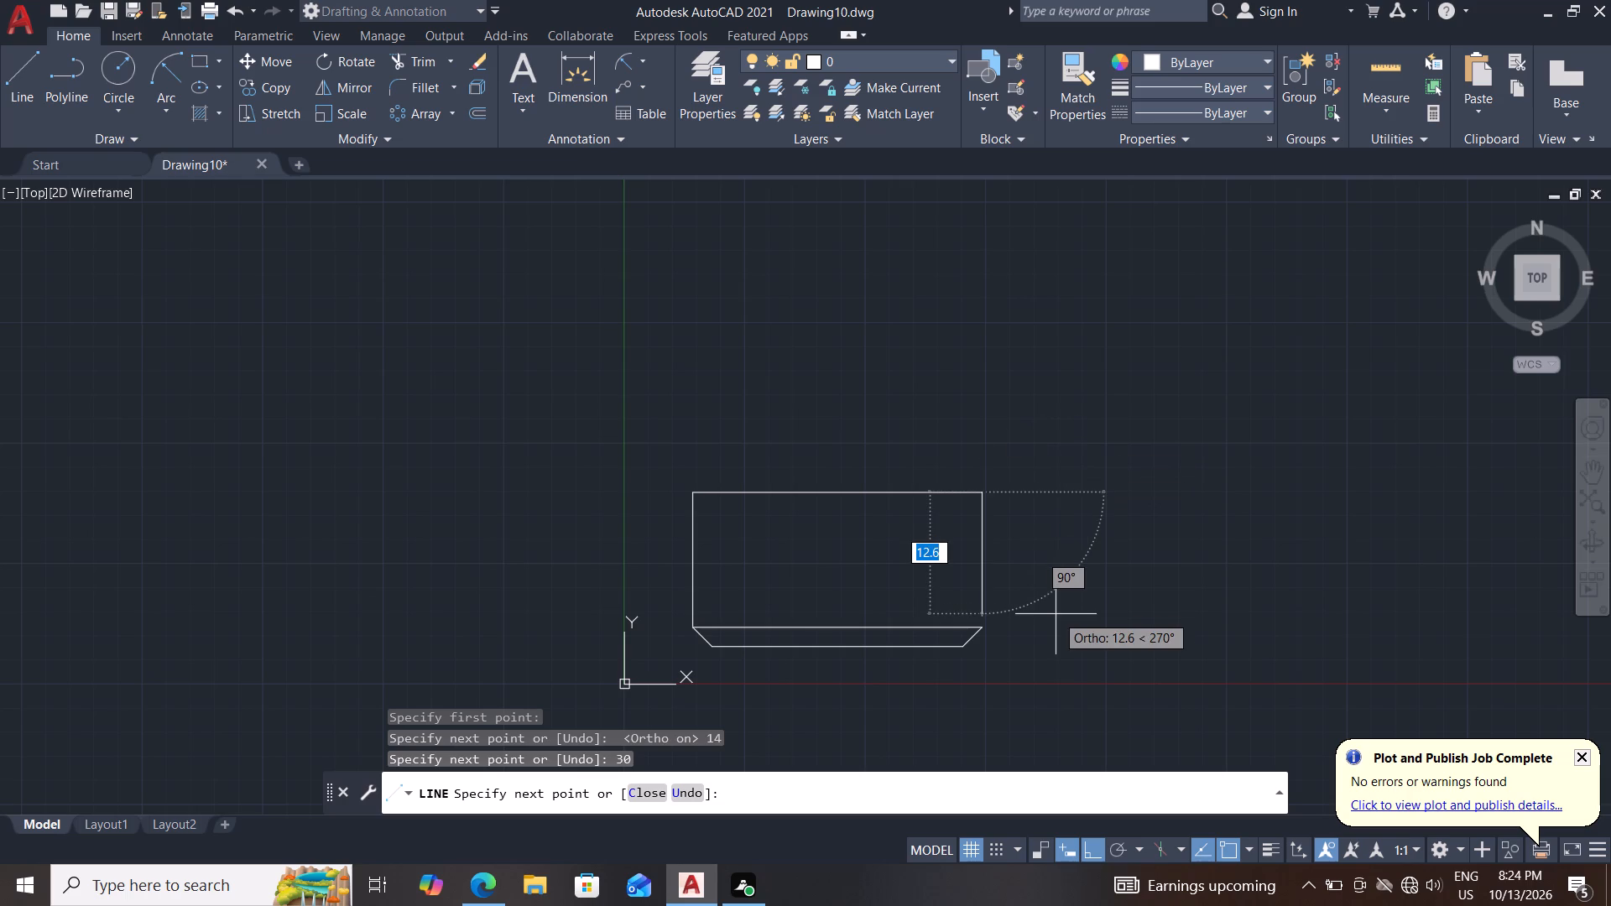
type("14")
key("Return")
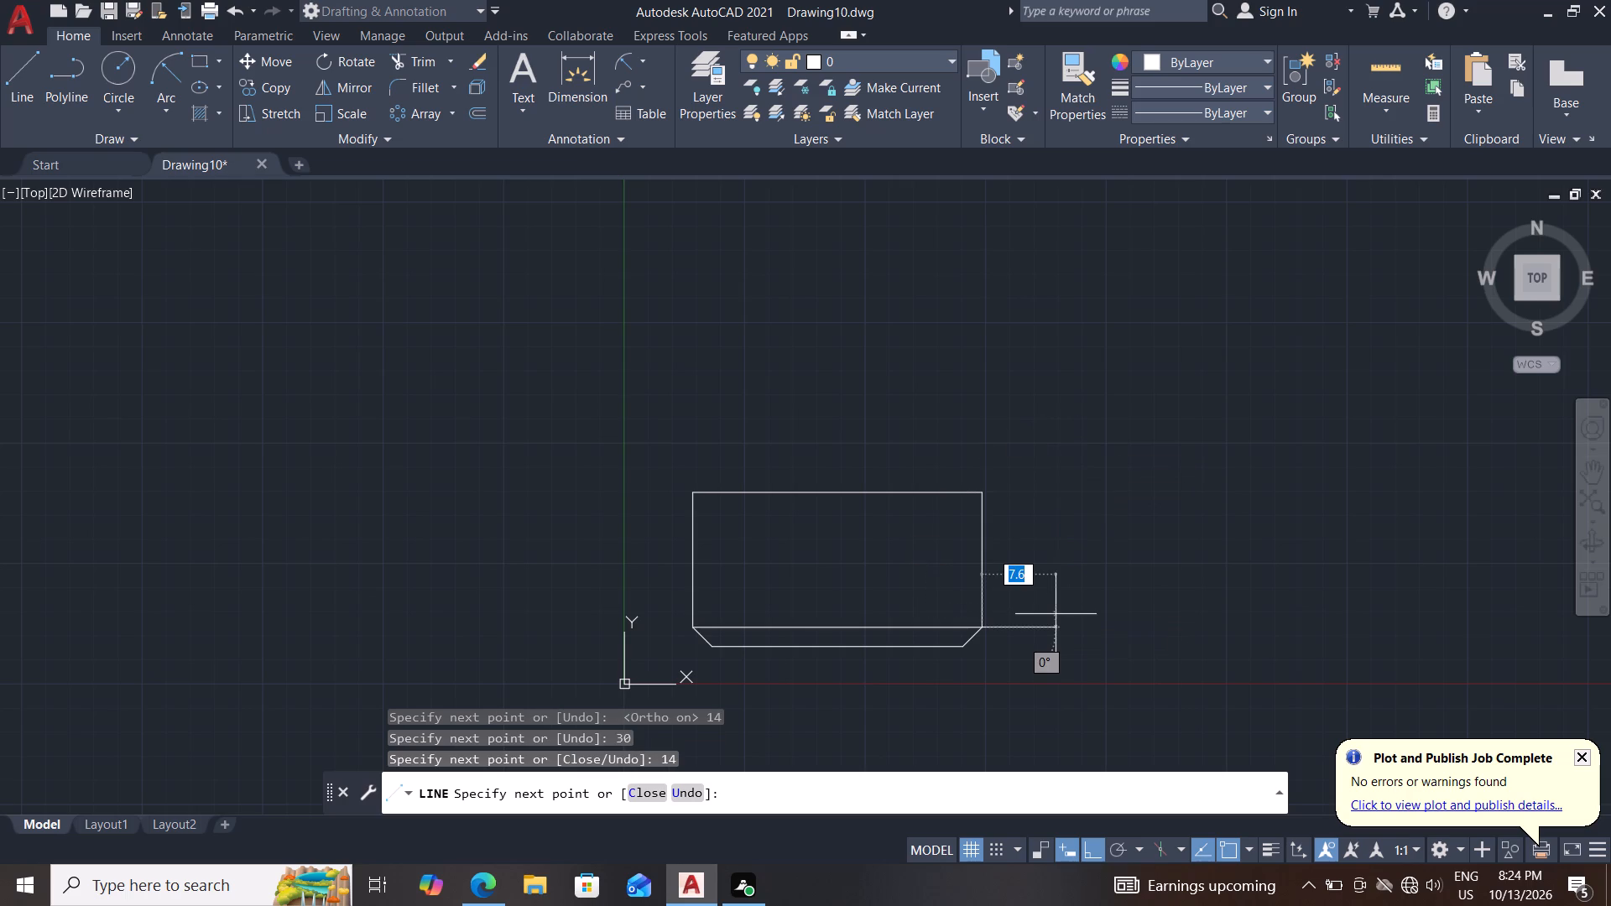
key("Escape")
key("Escape")
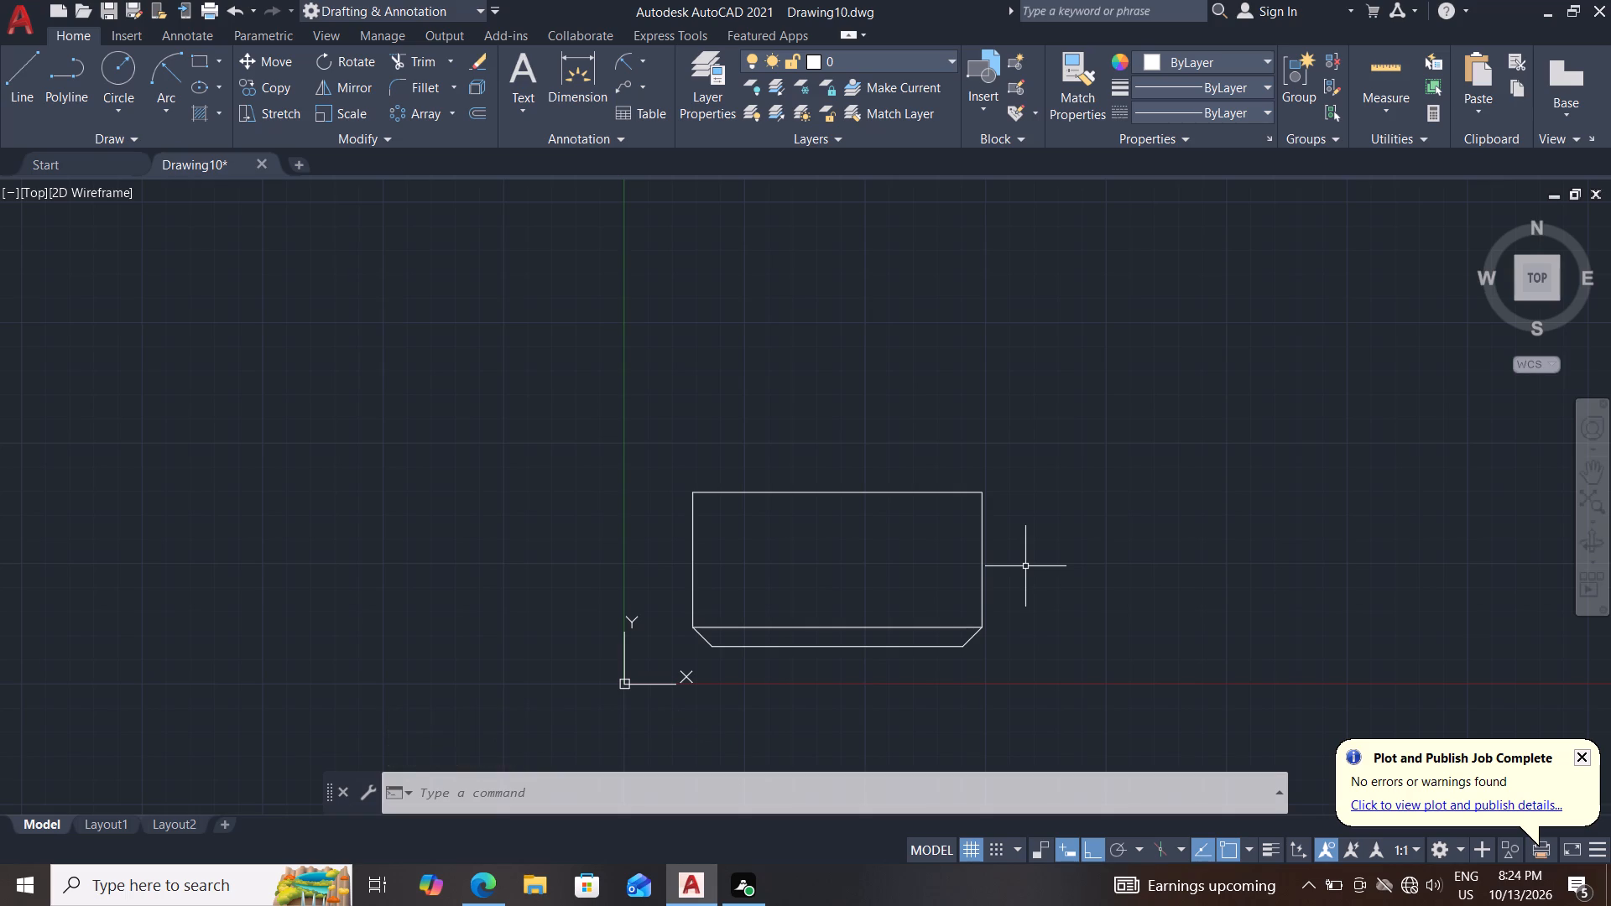
Draw a 50 by 30 mm rectangle in the empty area up and left of the profile.
left_click(201, 61)
left_click_drag(234, 323, 261, 337)
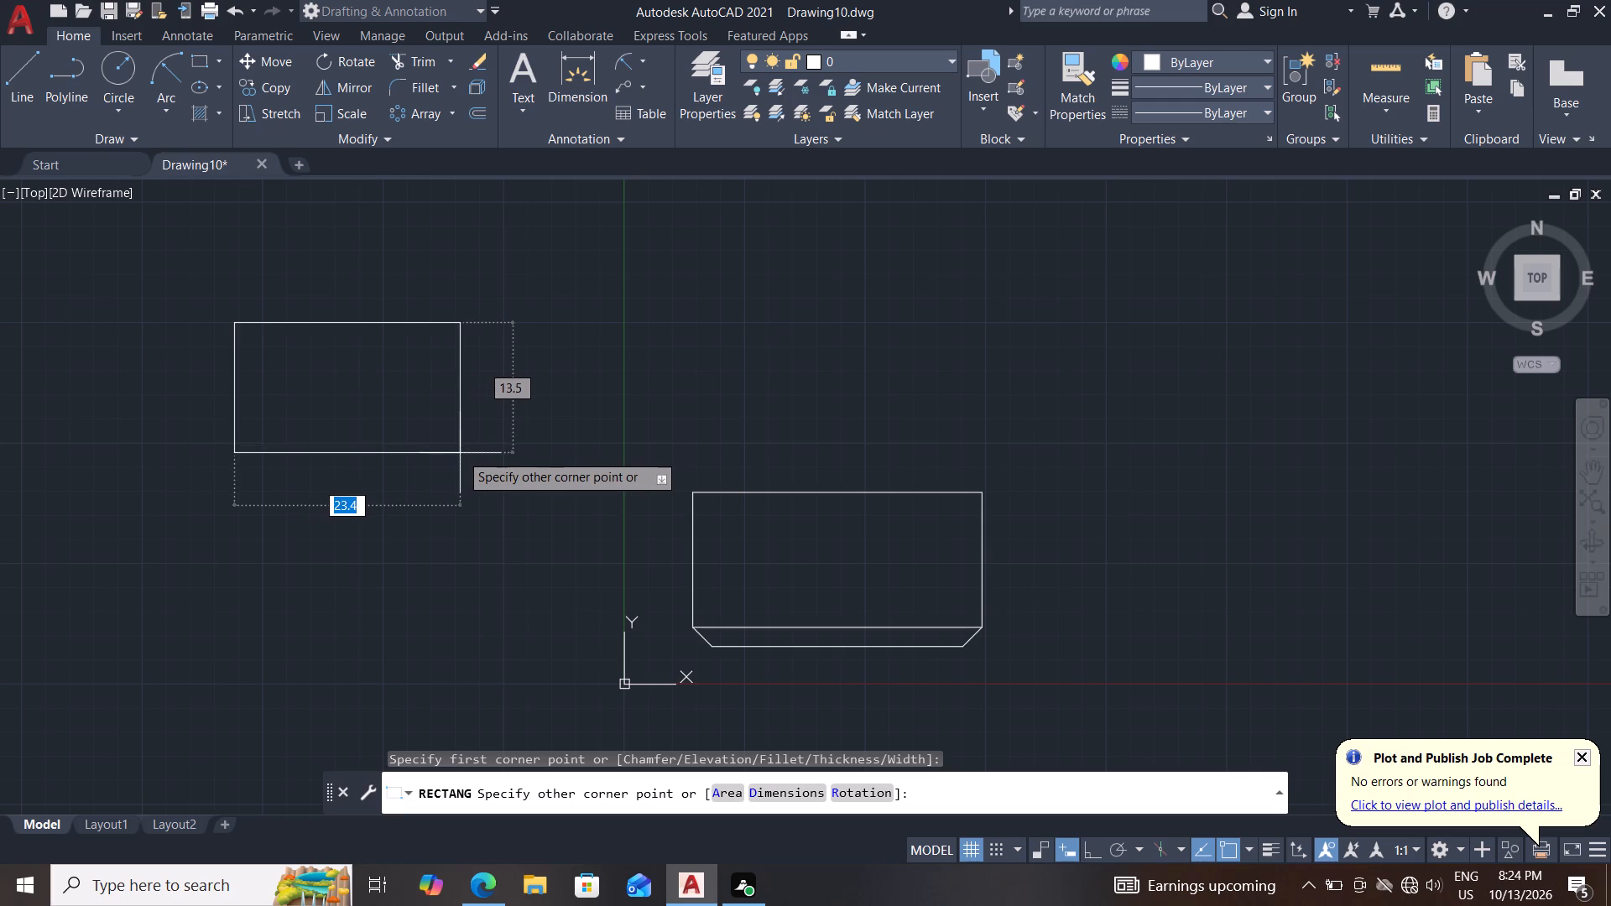
type("50")
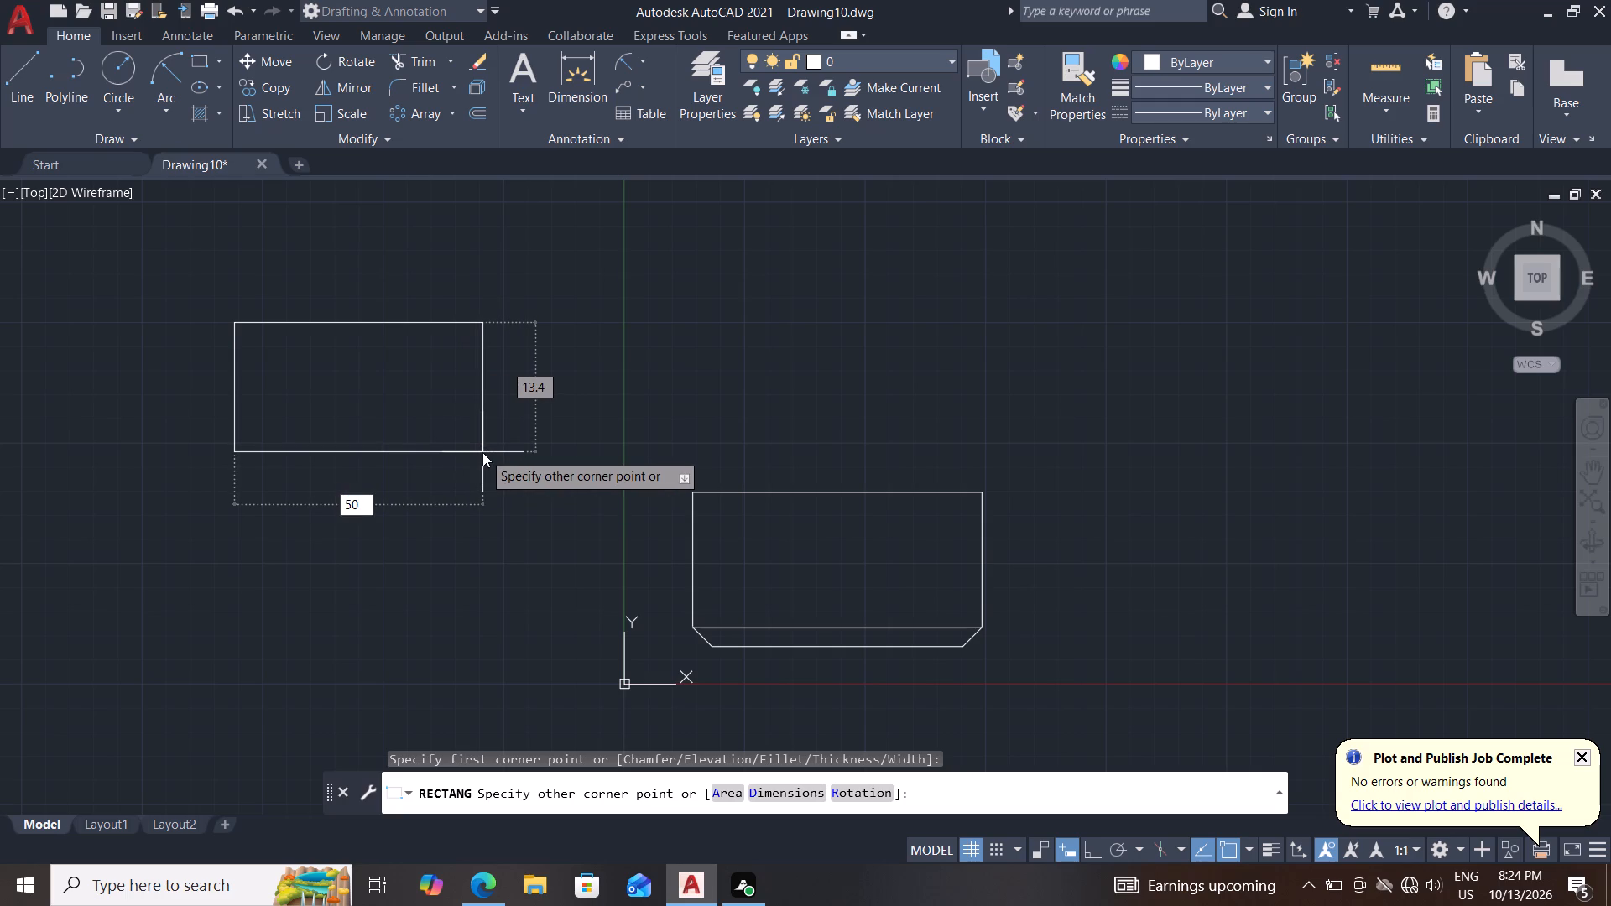
key("Tab")
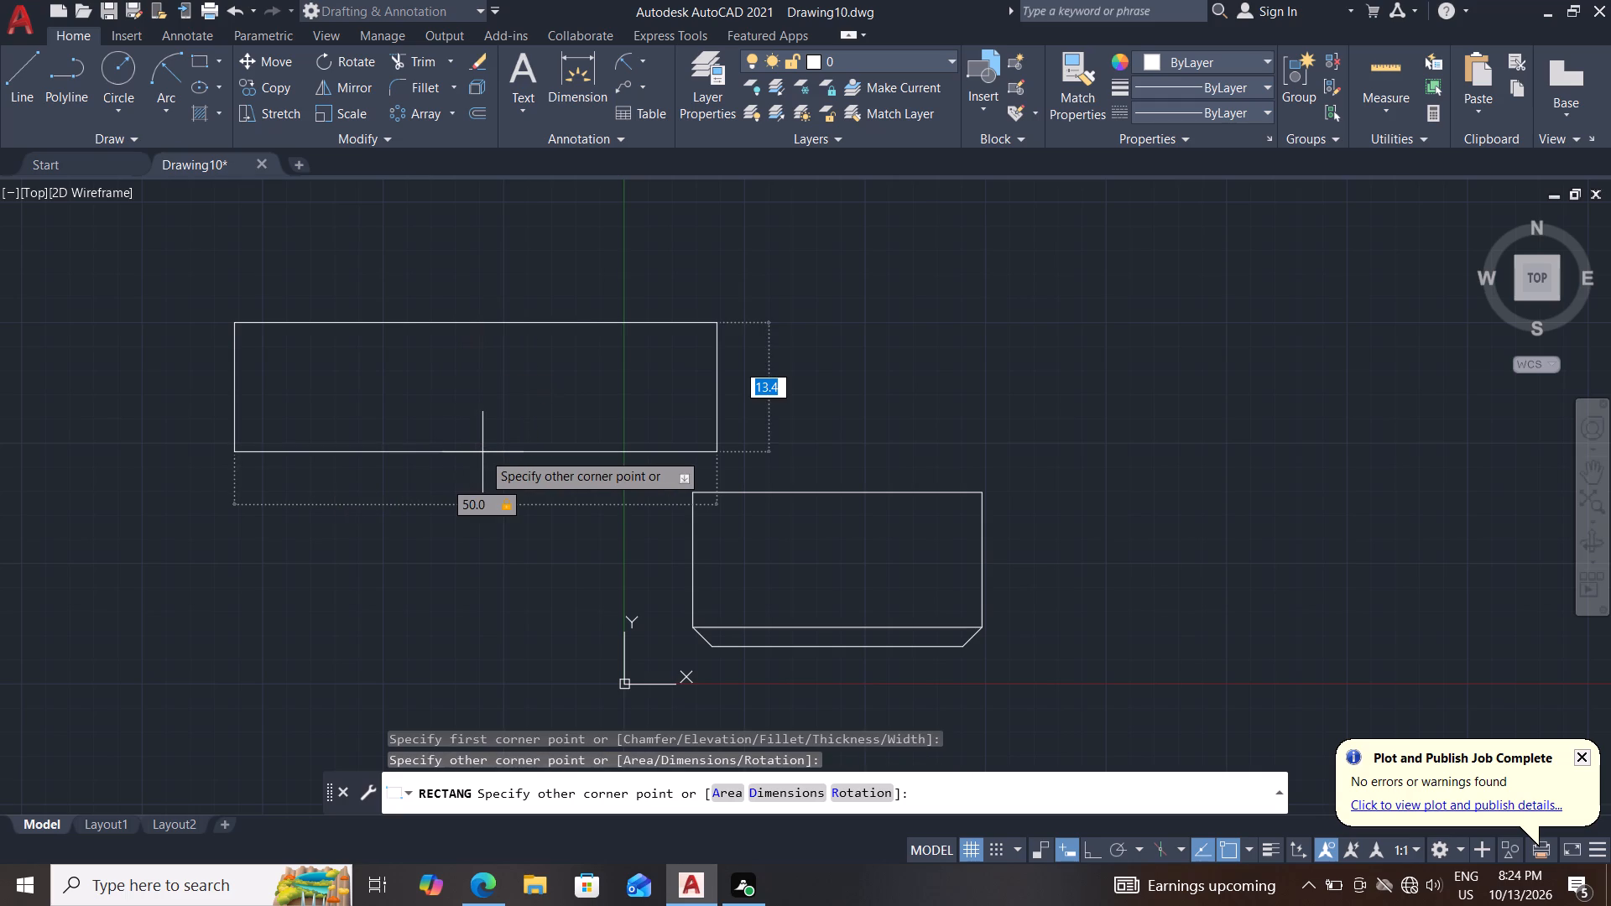
type("30")
key("Return")
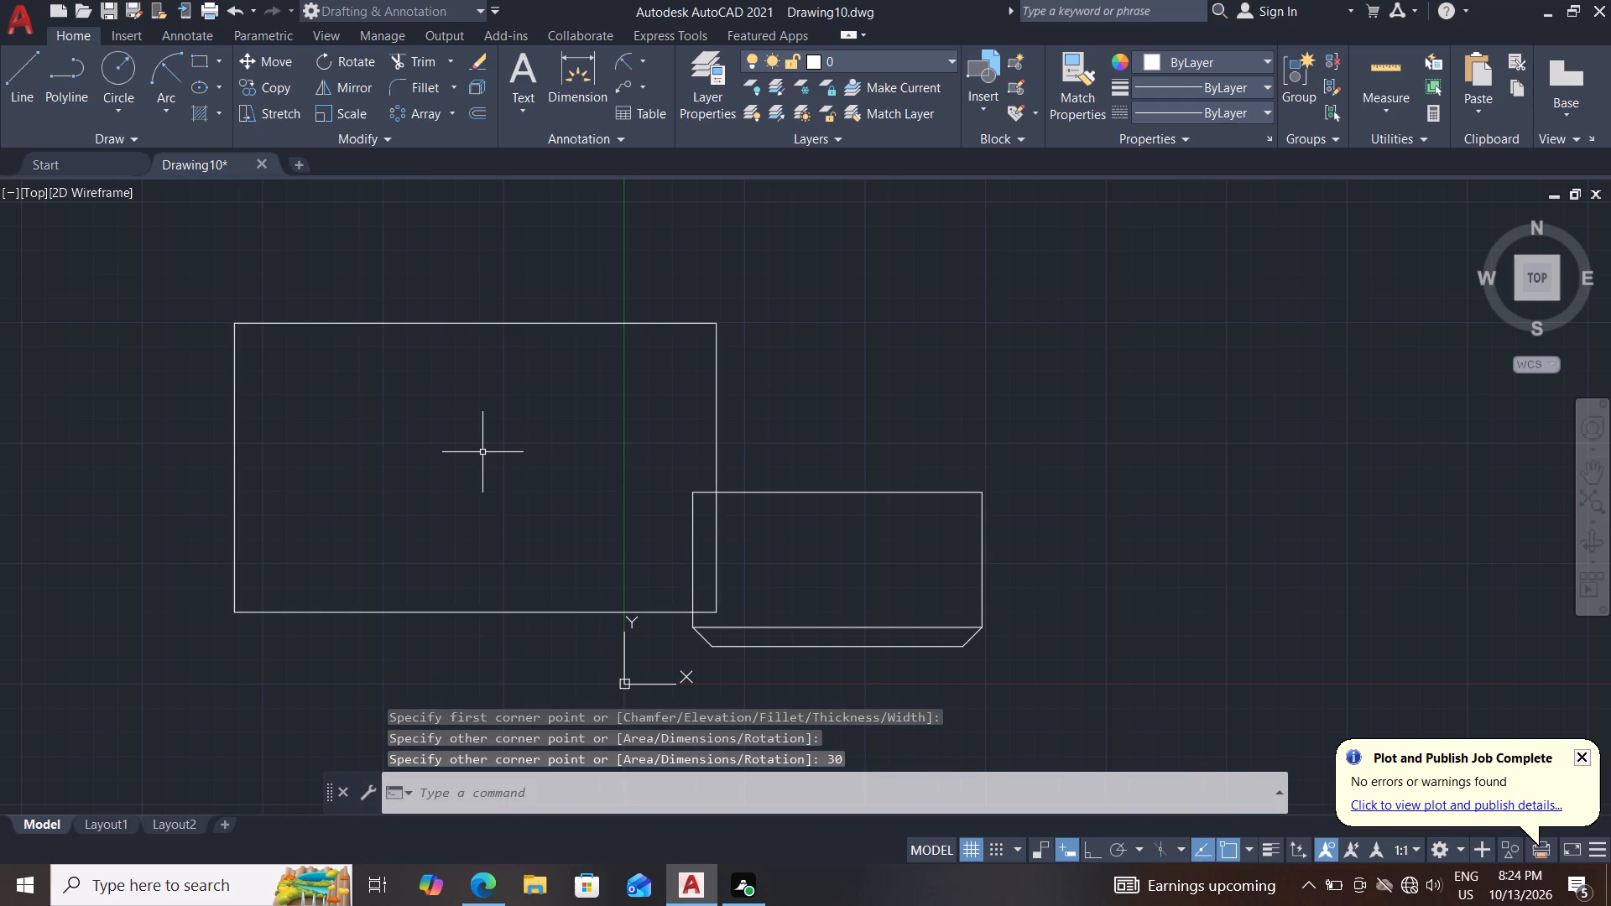
Move the 50 by 30 mm rectangle by its bottom edge's midpoint onto the midpoint of the lower body's 30 mm top edge.
left_click_drag(737, 326, 699, 342)
left_click(608, 393)
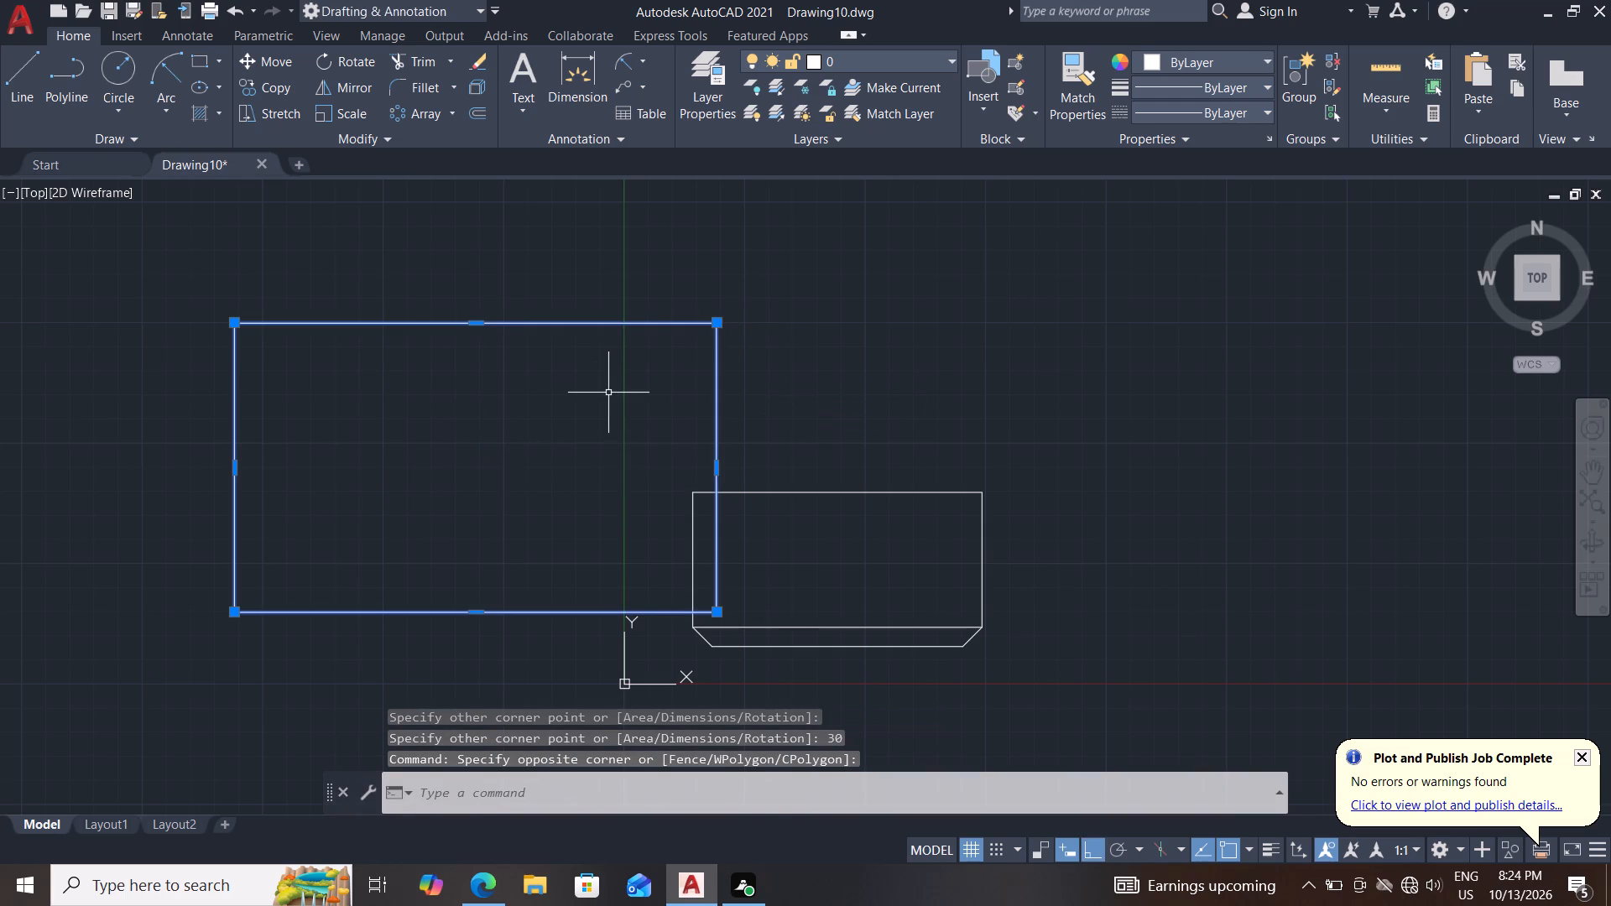
key("m")
key("Return")
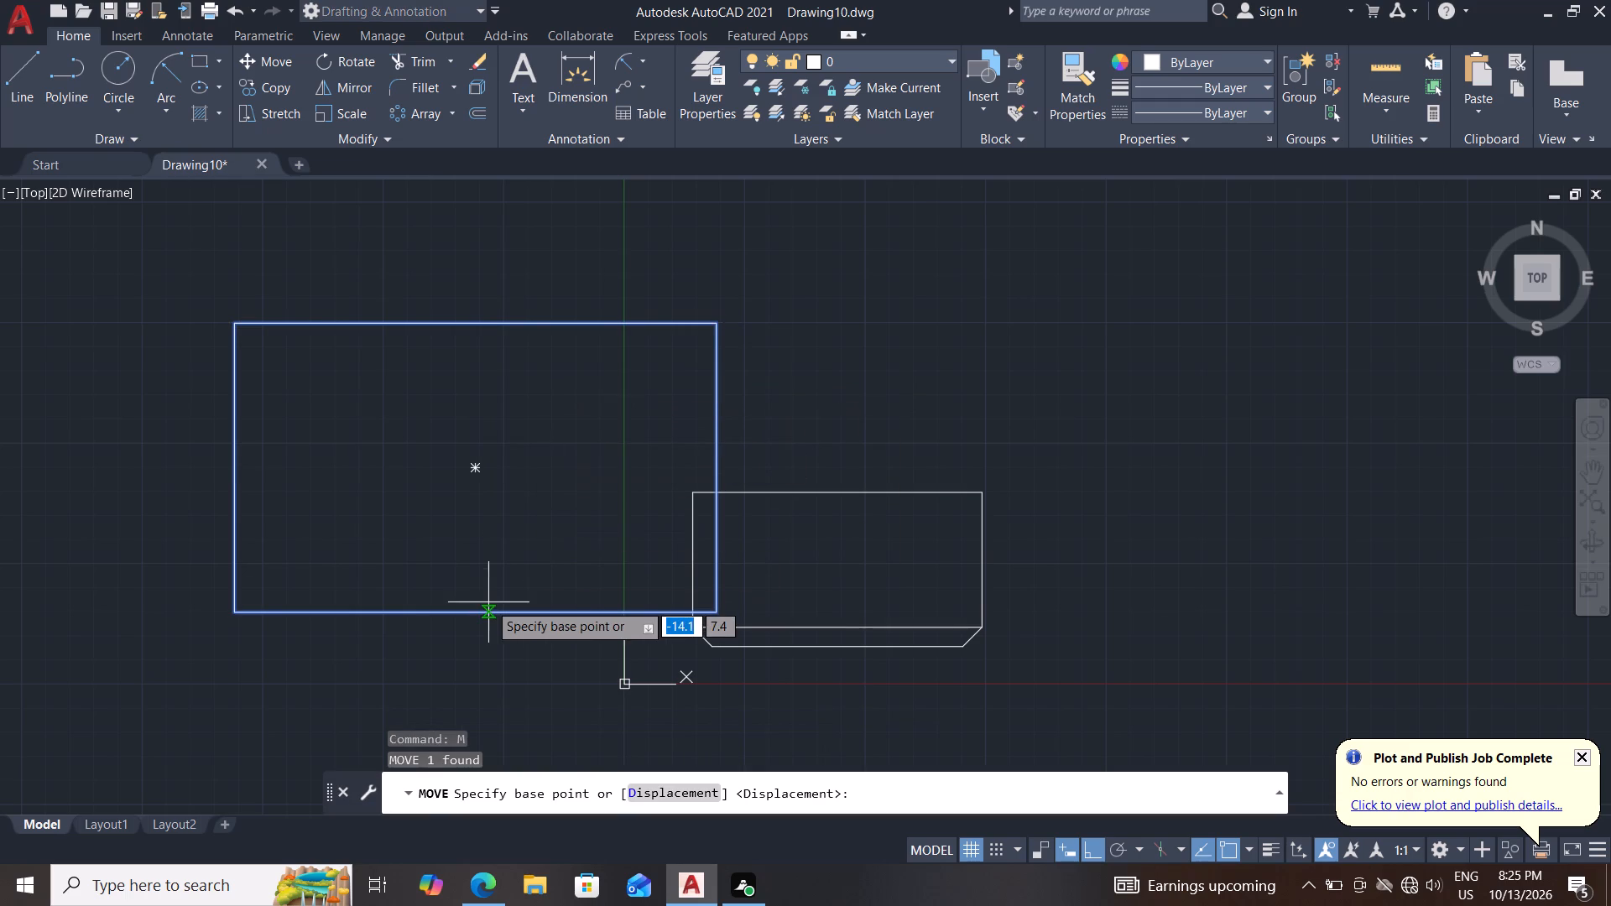
left_click(475, 612)
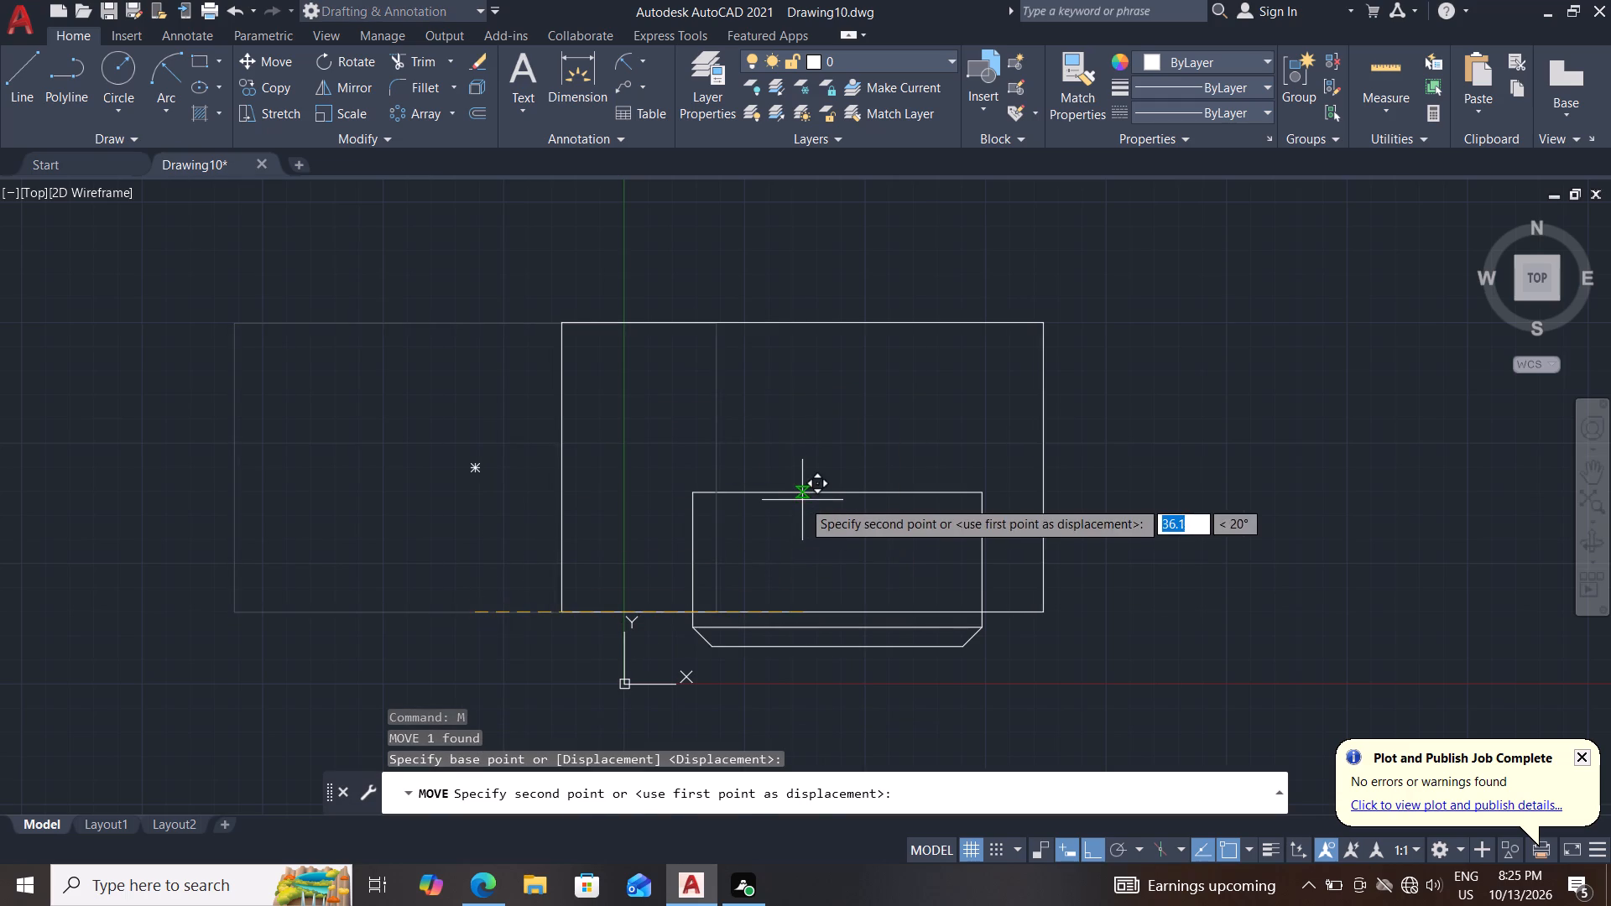
left_click(832, 497)
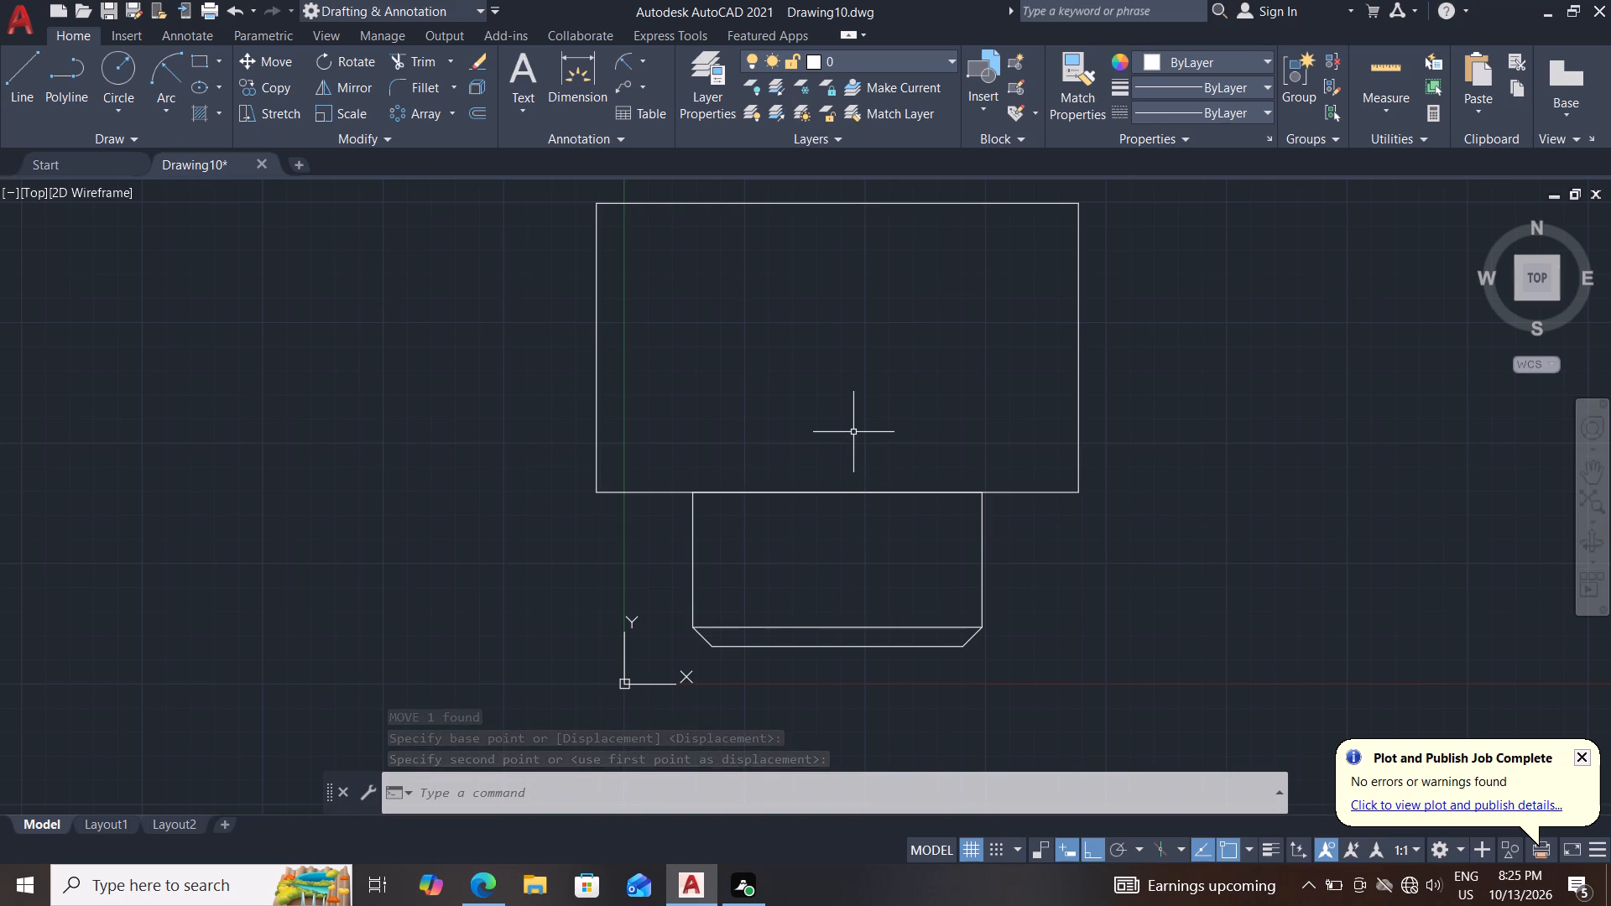
Draw a separate 32.5 mm horizontal line in the empty area left of the large rectangle.
middle_click_drag(853, 432, 853, 449)
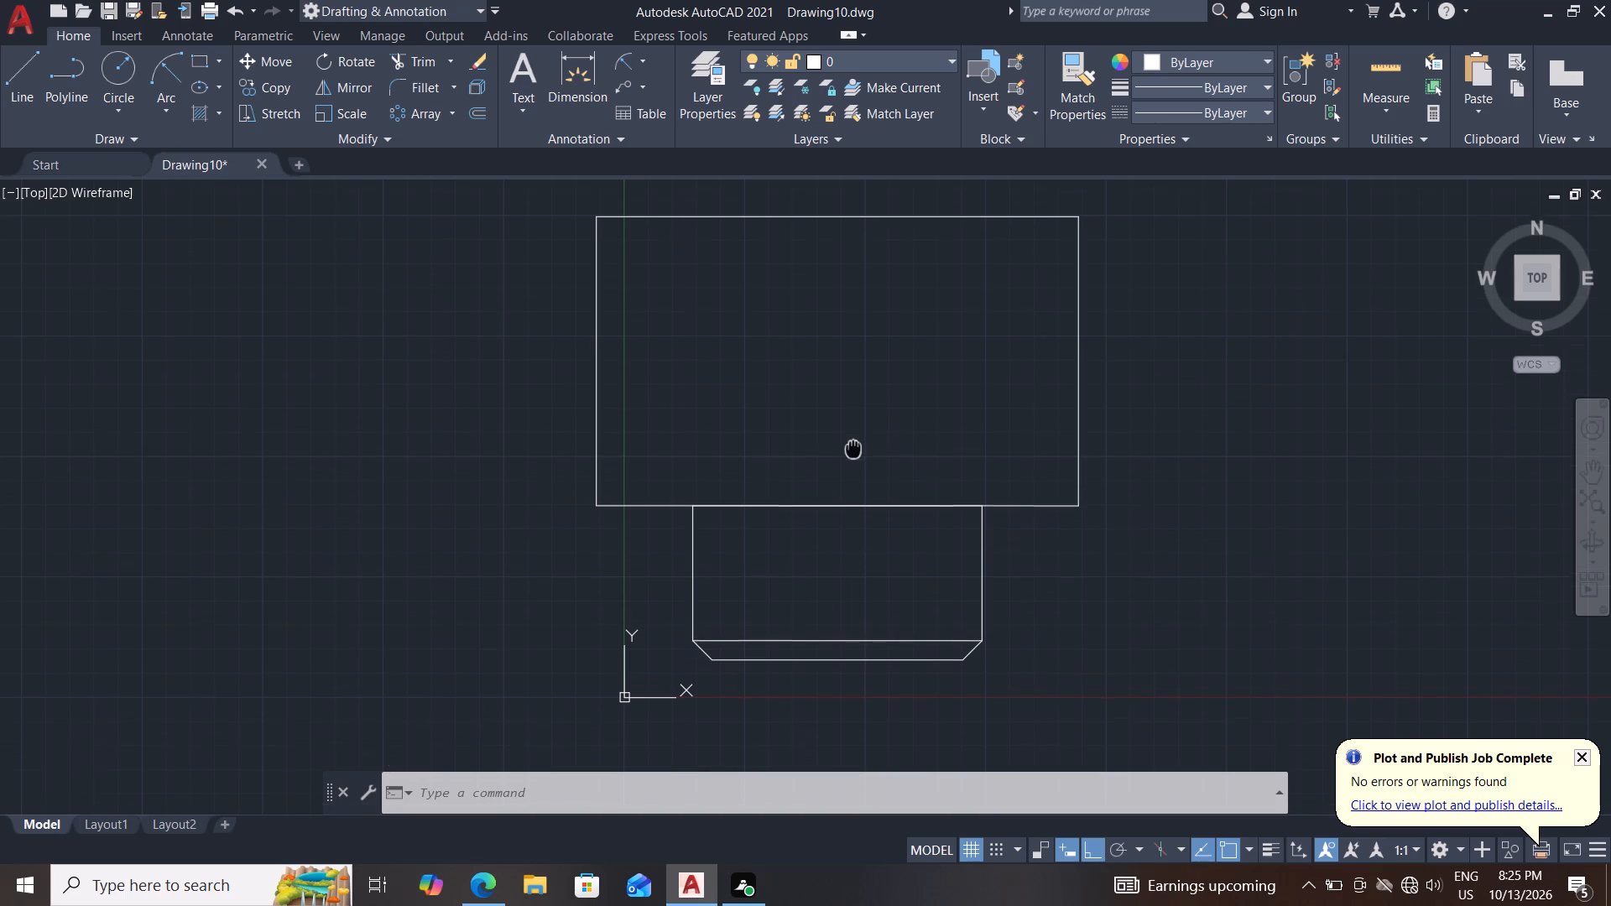
middle_click_drag(853, 449, 853, 457)
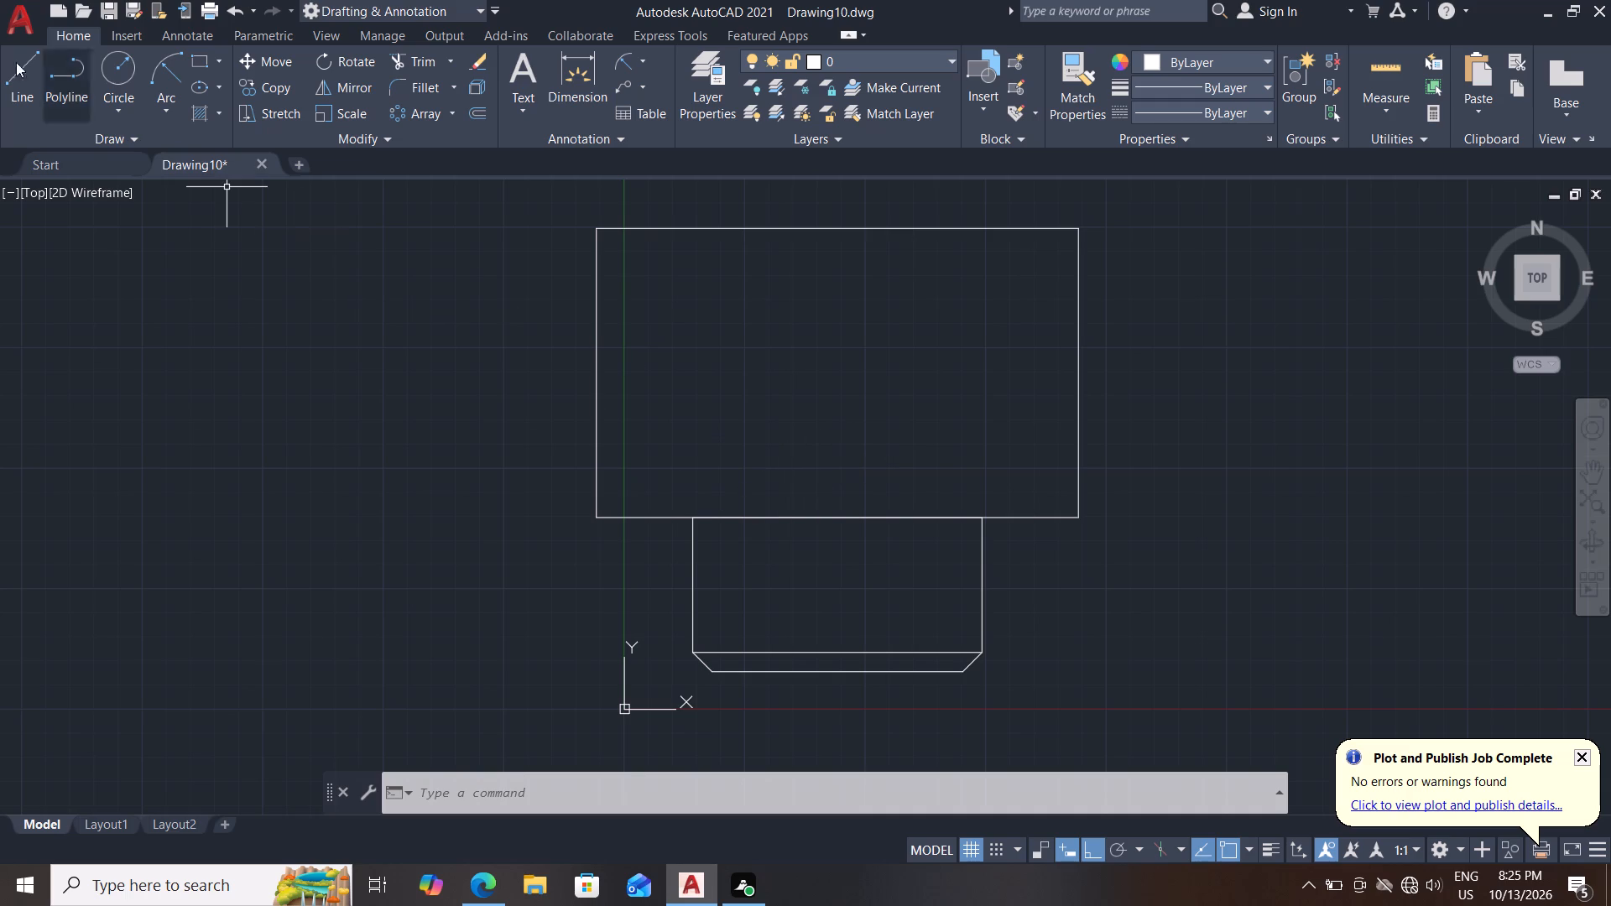
left_click(23, 84)
left_click(143, 376)
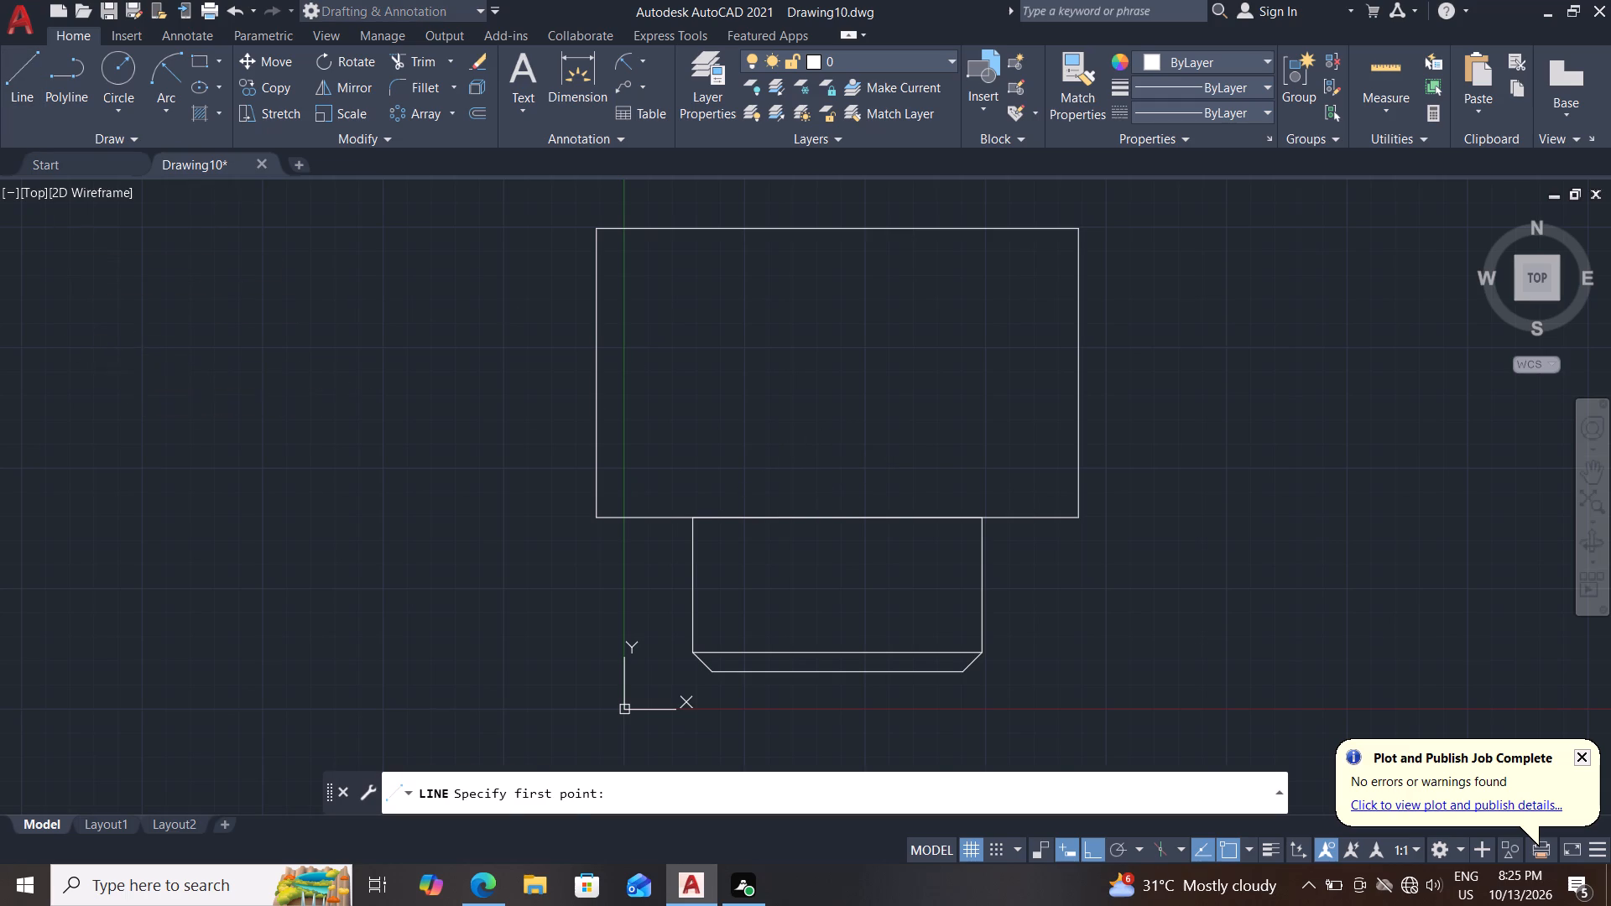
type("32.5")
key("Return")
key("Escape")
key("Escape")
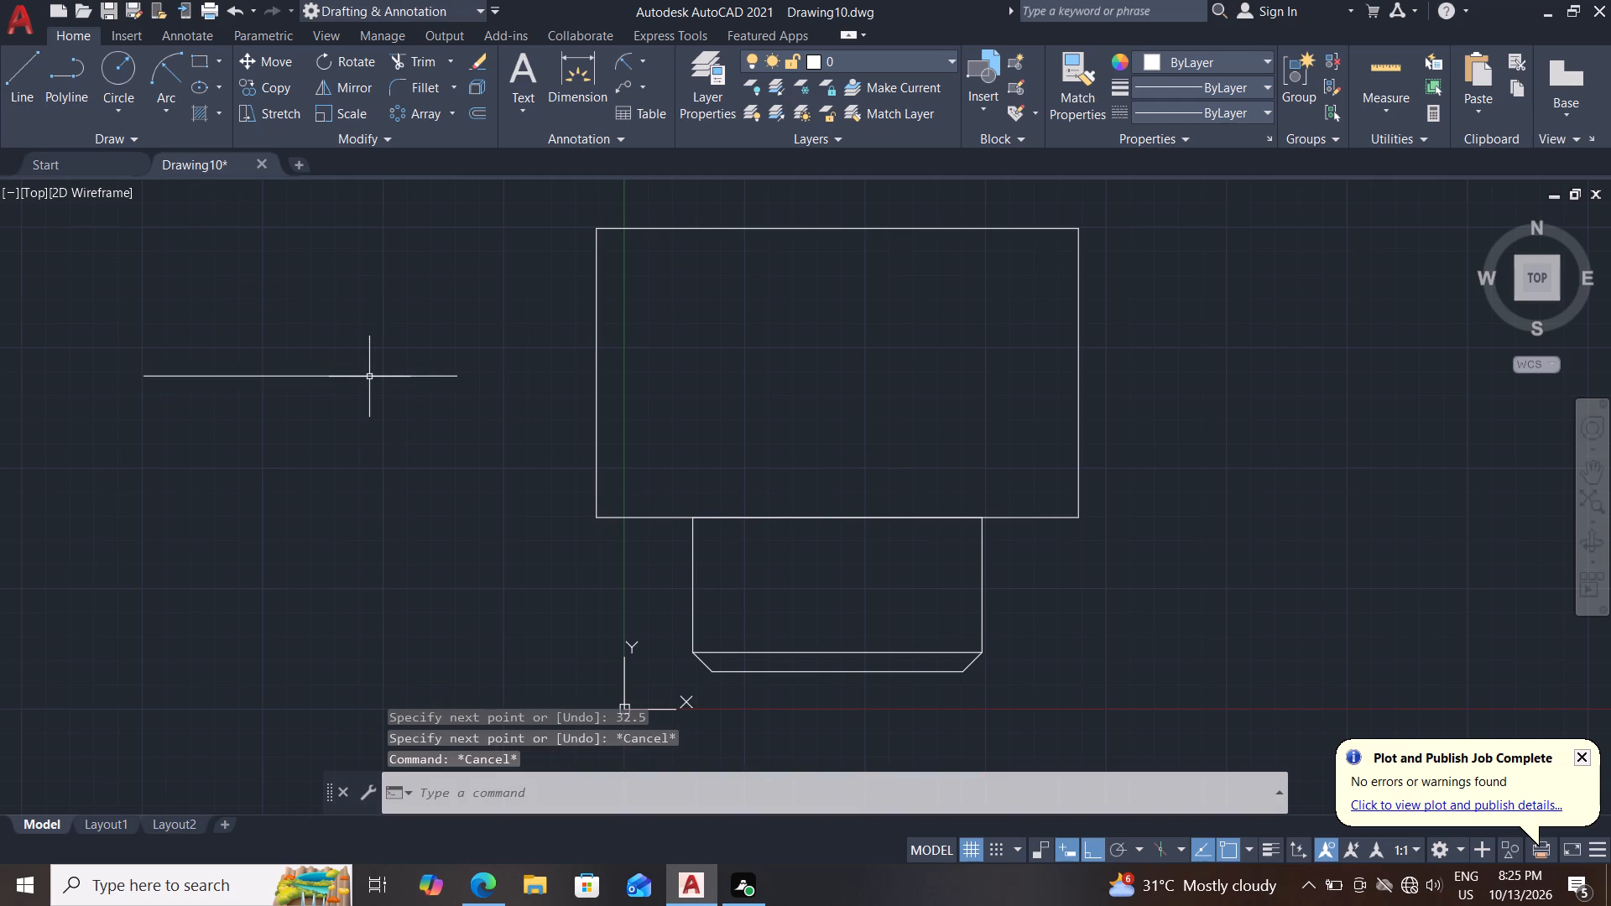
Move the 32.5 mm line by its midpoint onto the midpoint of the large rectangle's top edge.
left_click_drag(486, 353, 477, 356)
left_click(245, 445)
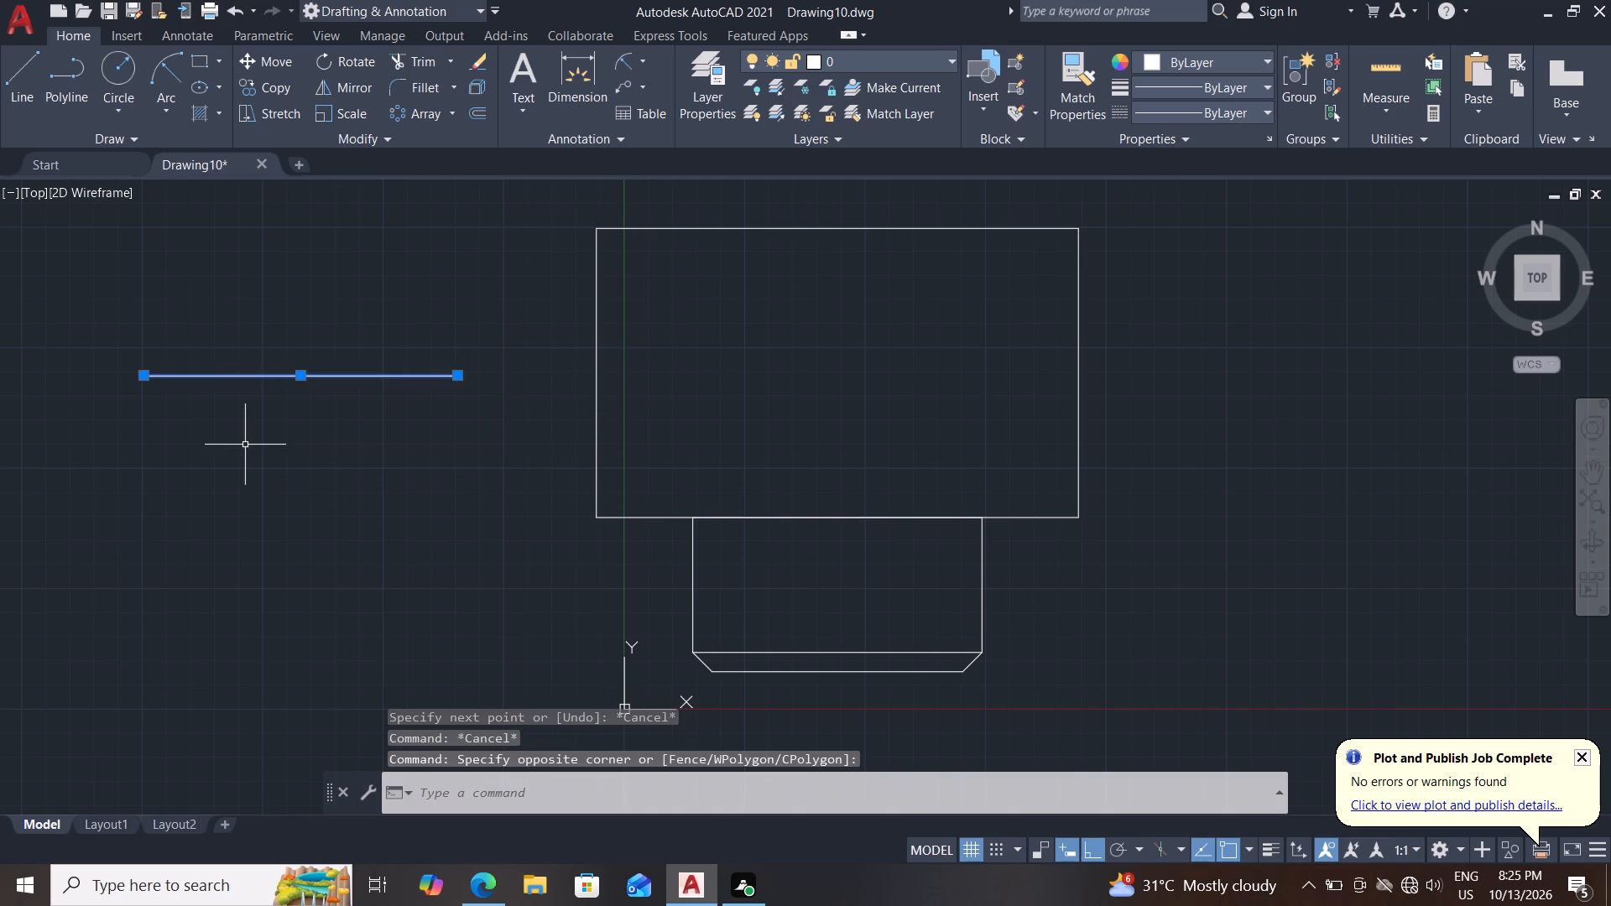
key("m")
key("Return")
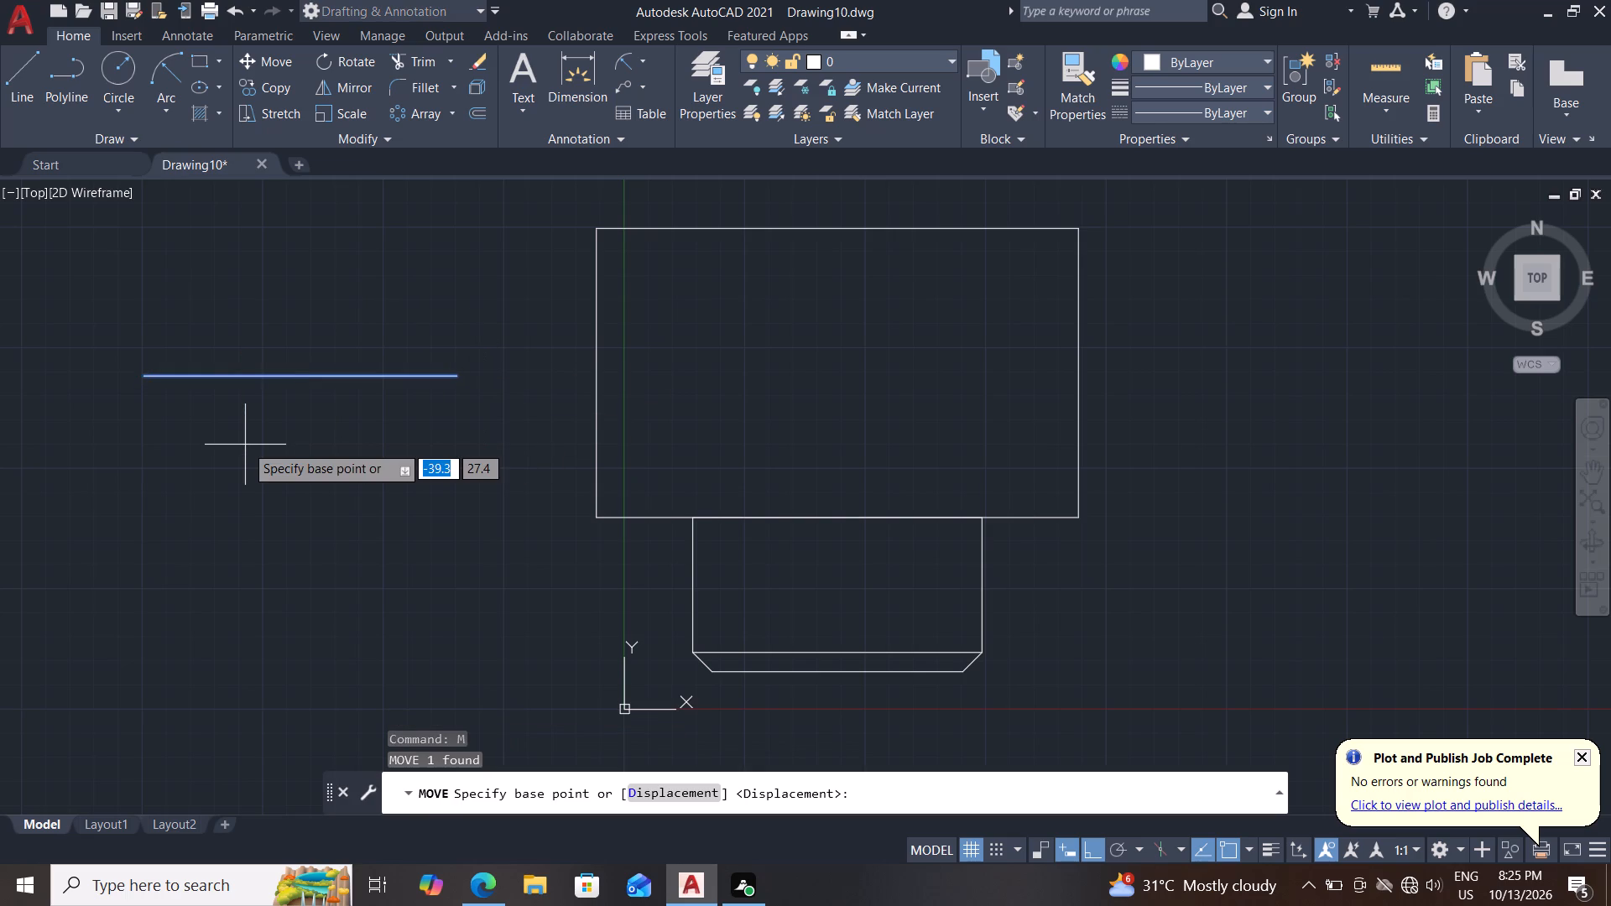
left_click(305, 372)
left_click(832, 226)
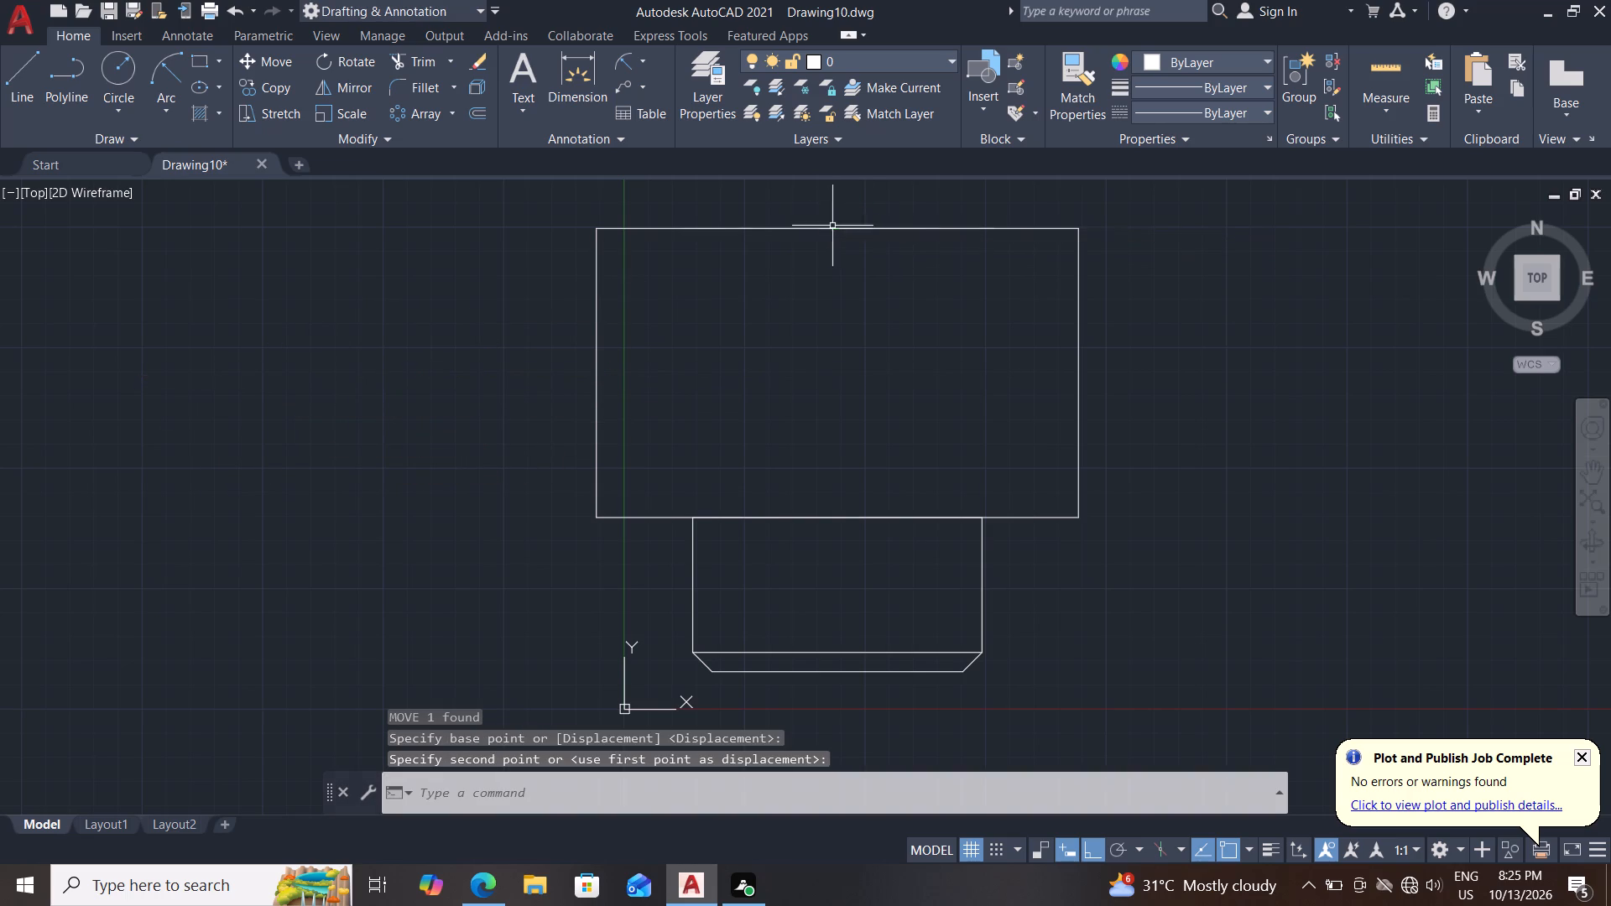
Draw lines from the 32.5 mm line's left end 16 mm down, 2.5 mm left and 4.5 mm down.
middle_click_drag(798, 305, 790, 332)
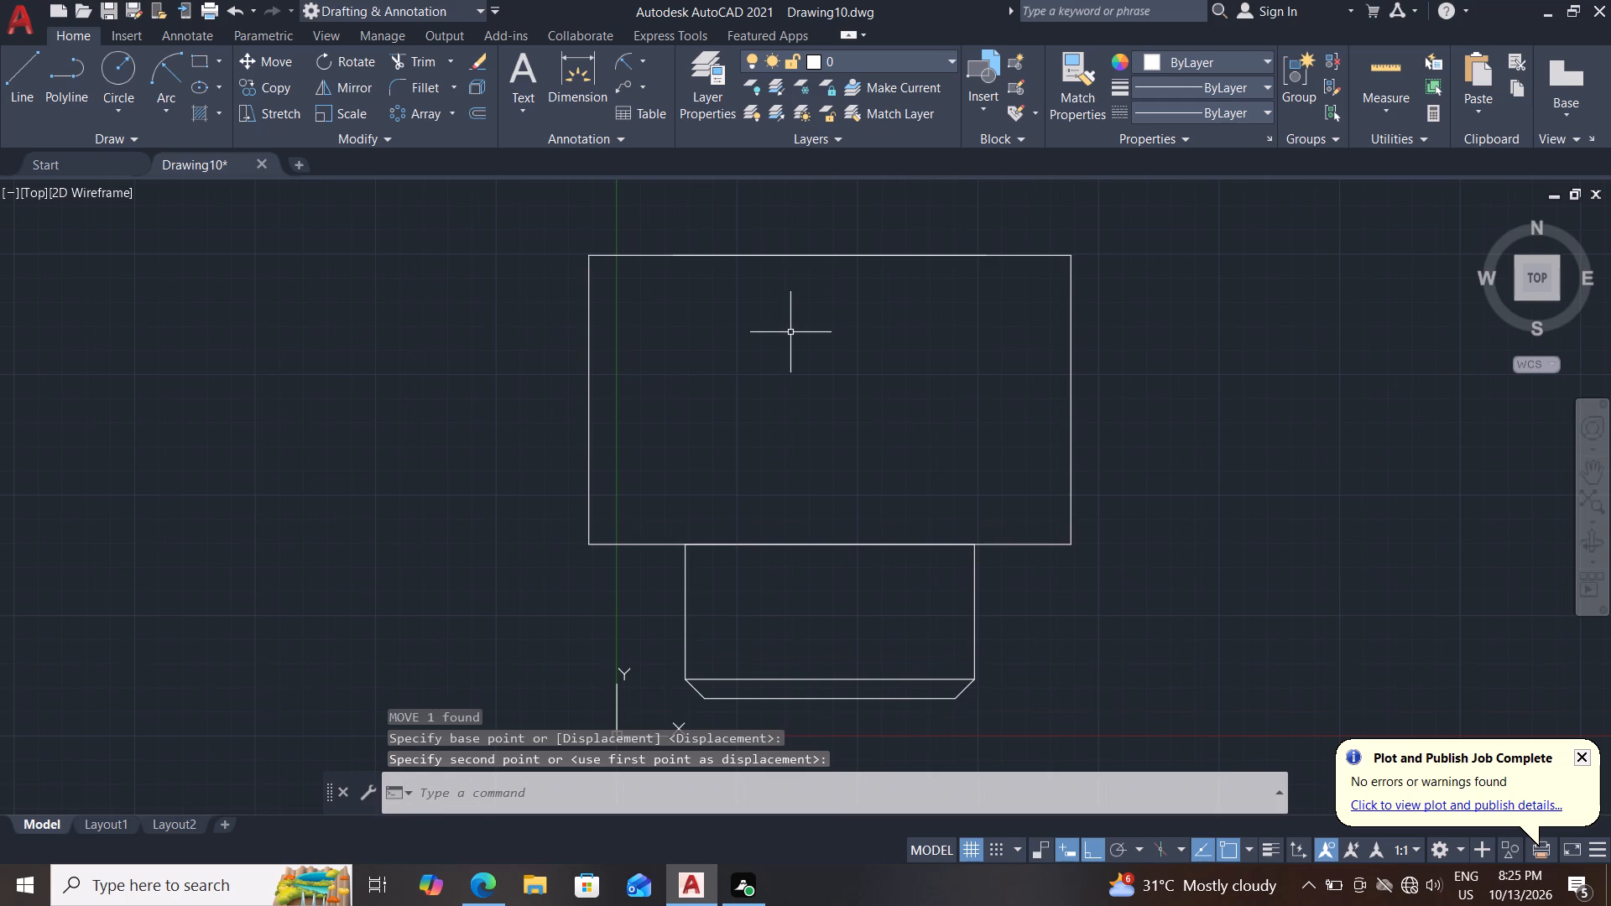
left_click(28, 77)
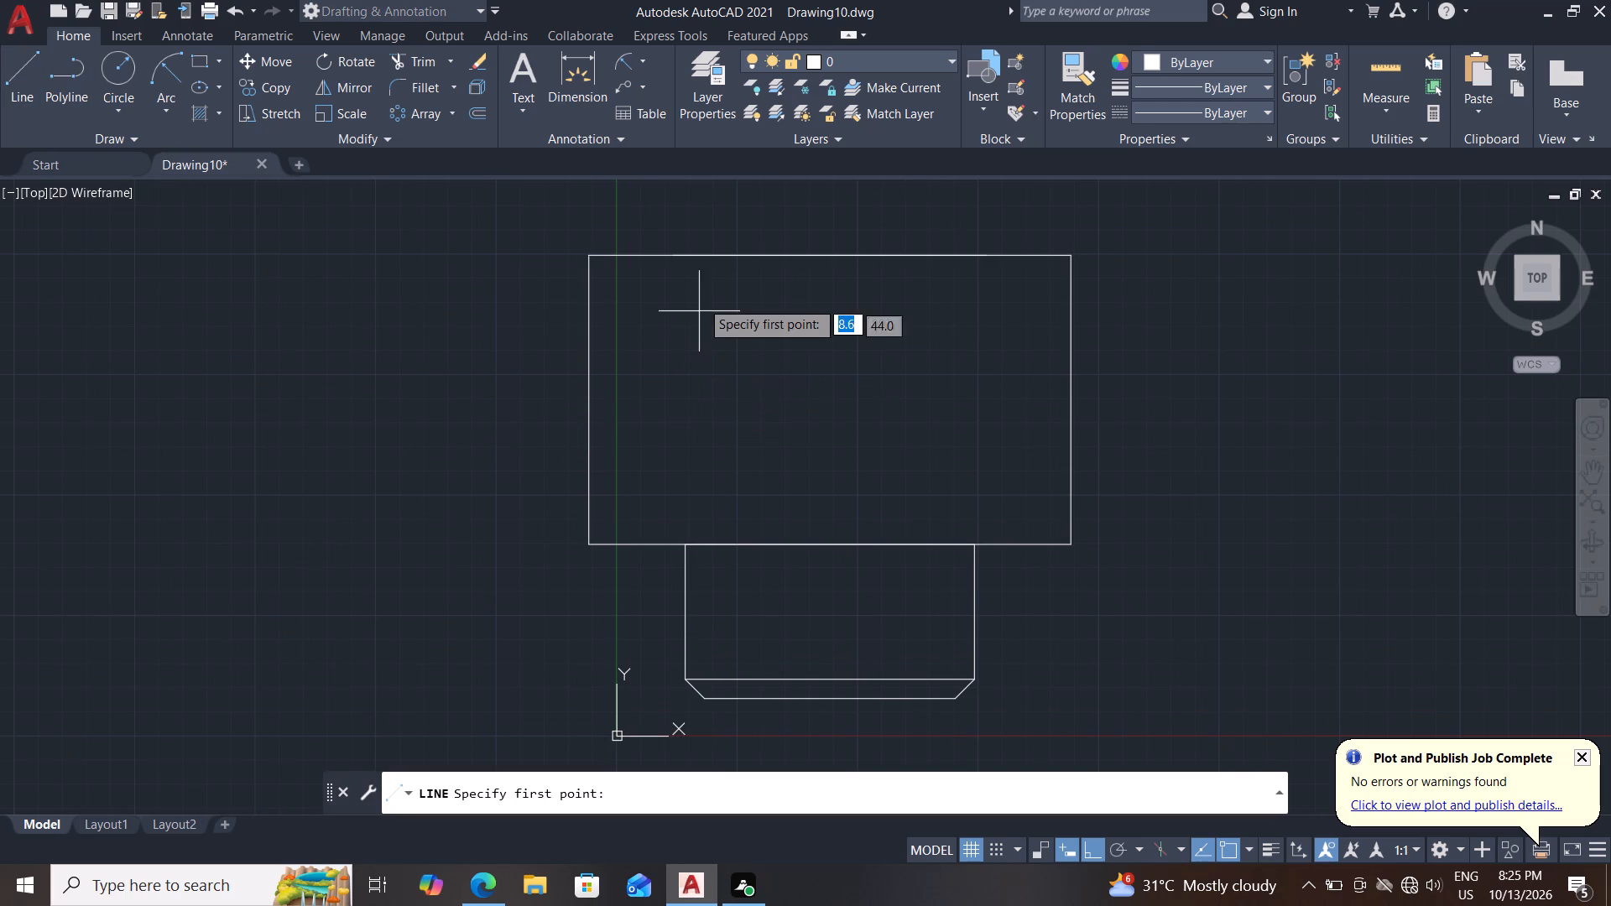
left_click(681, 257)
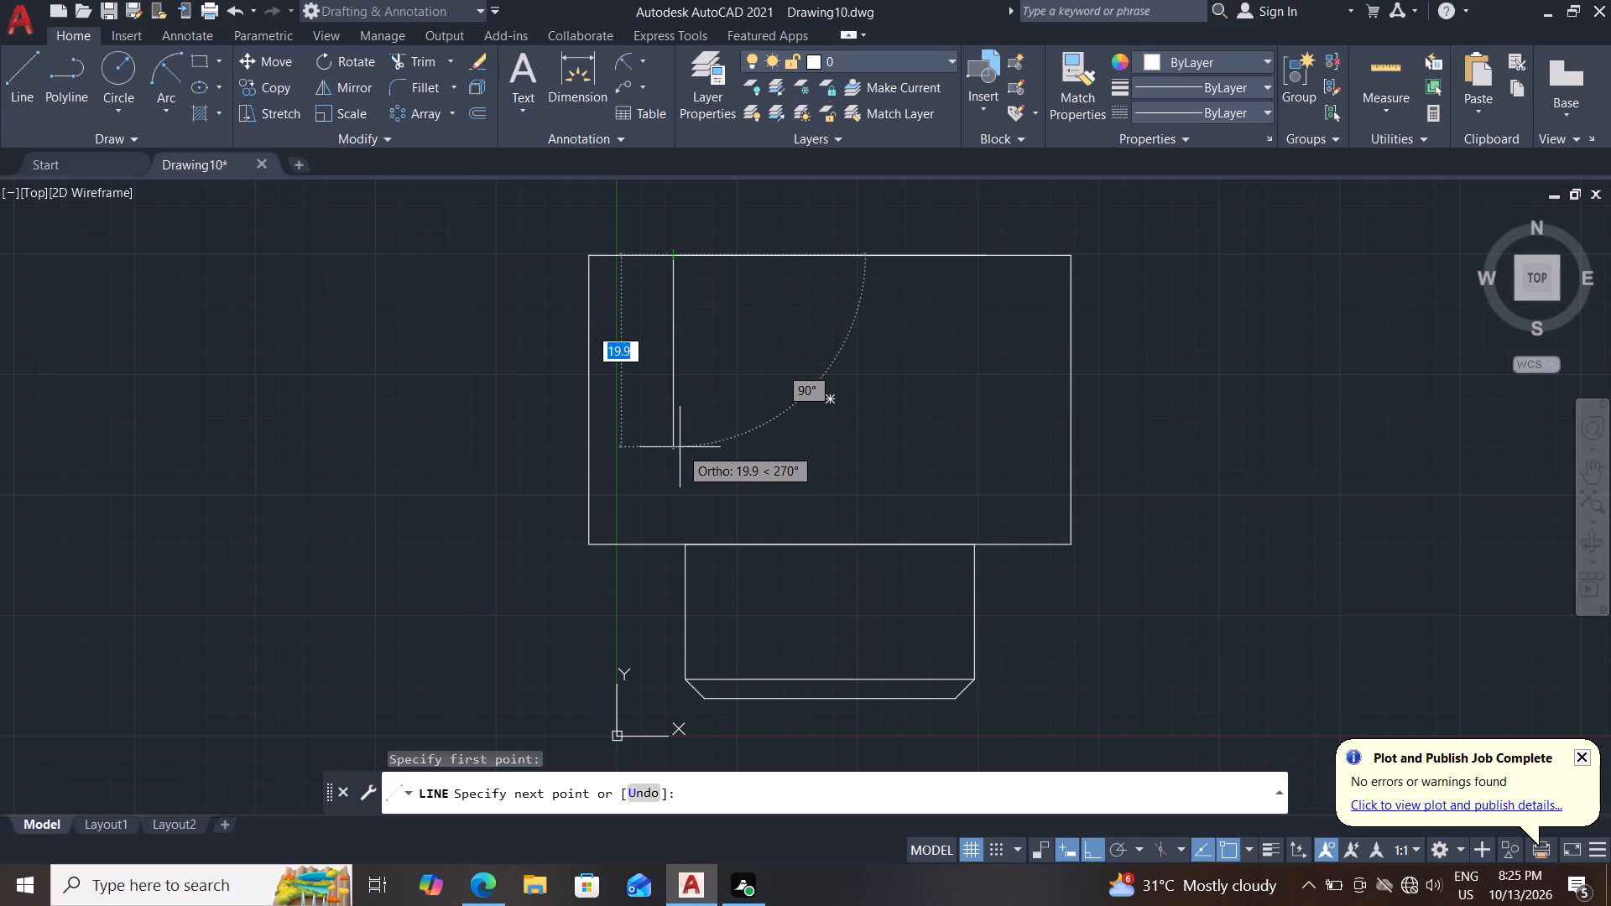
type("16")
key("Return")
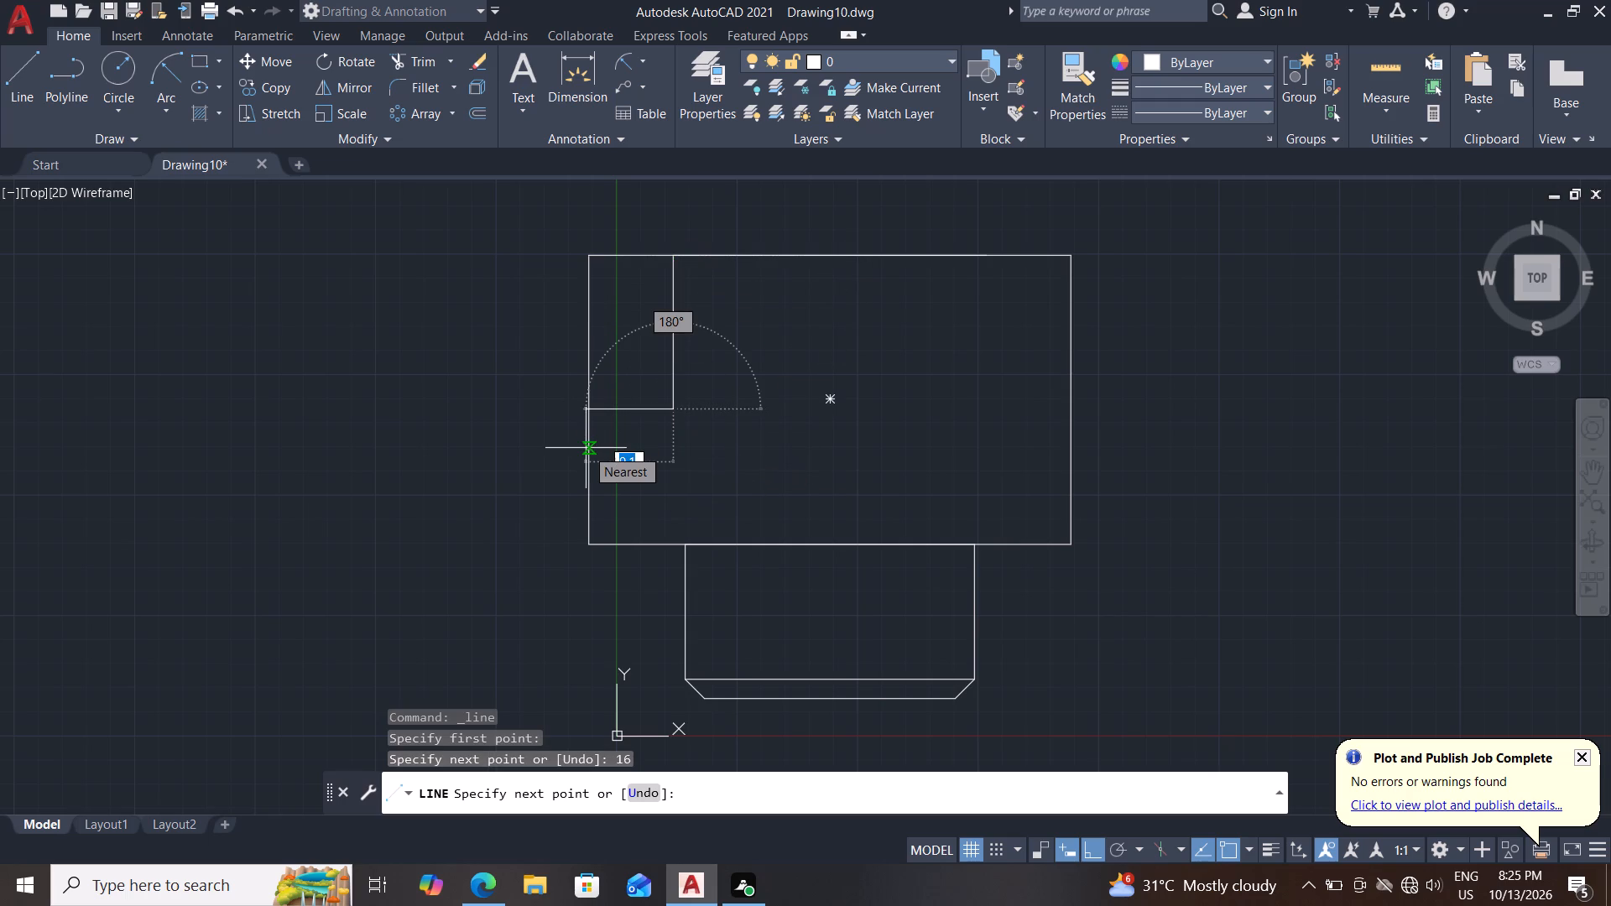
type("2.5")
key("Return")
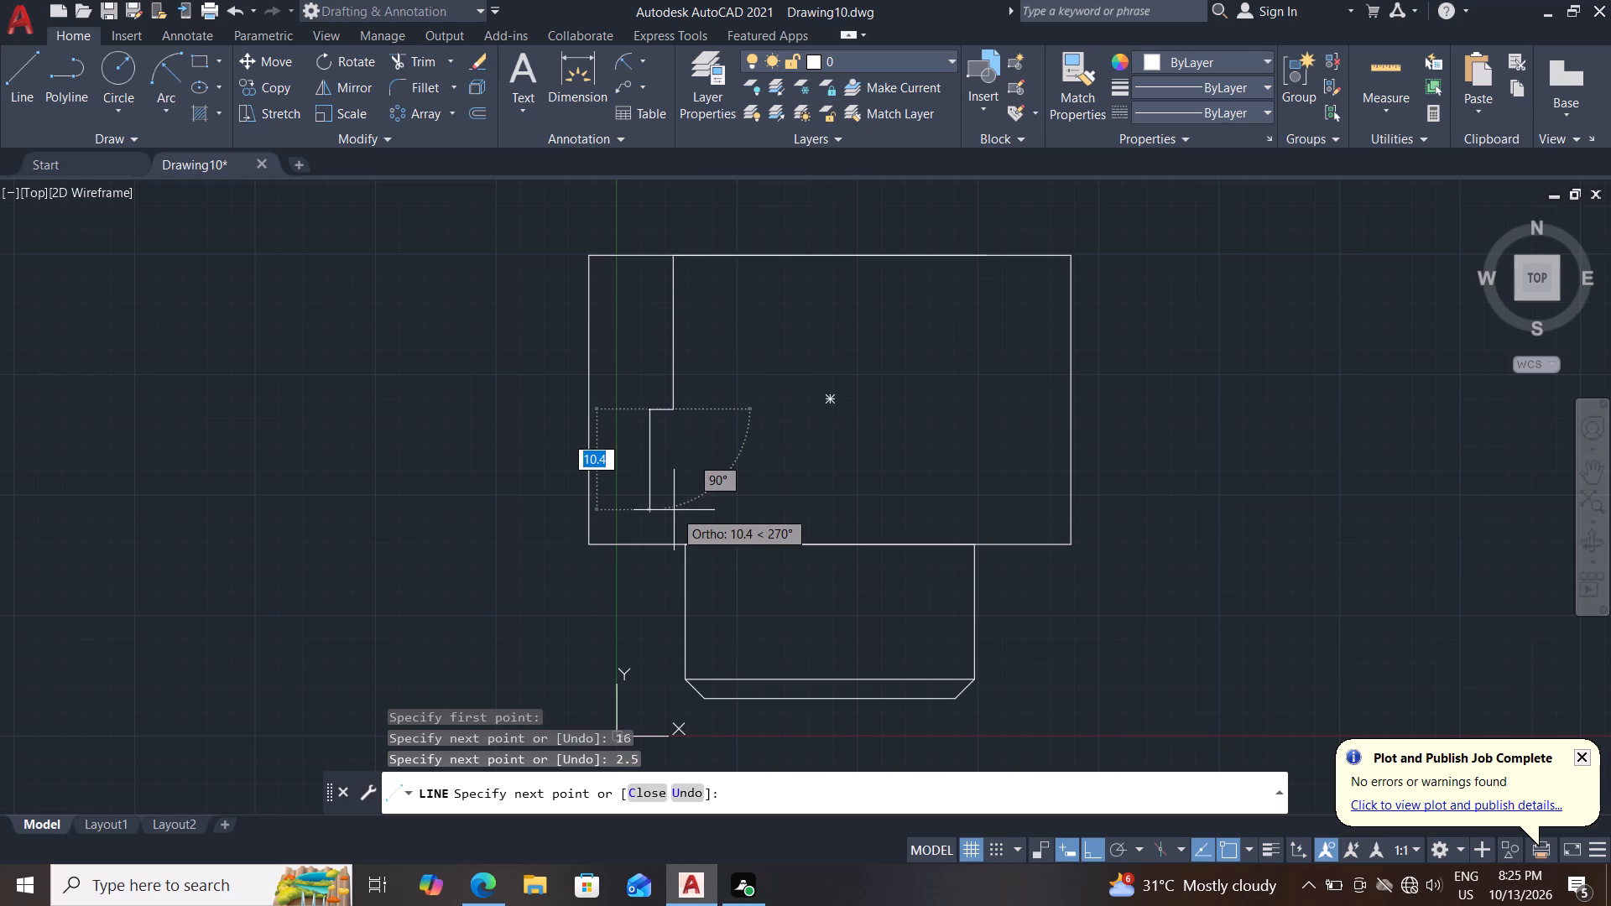
type("4.5")
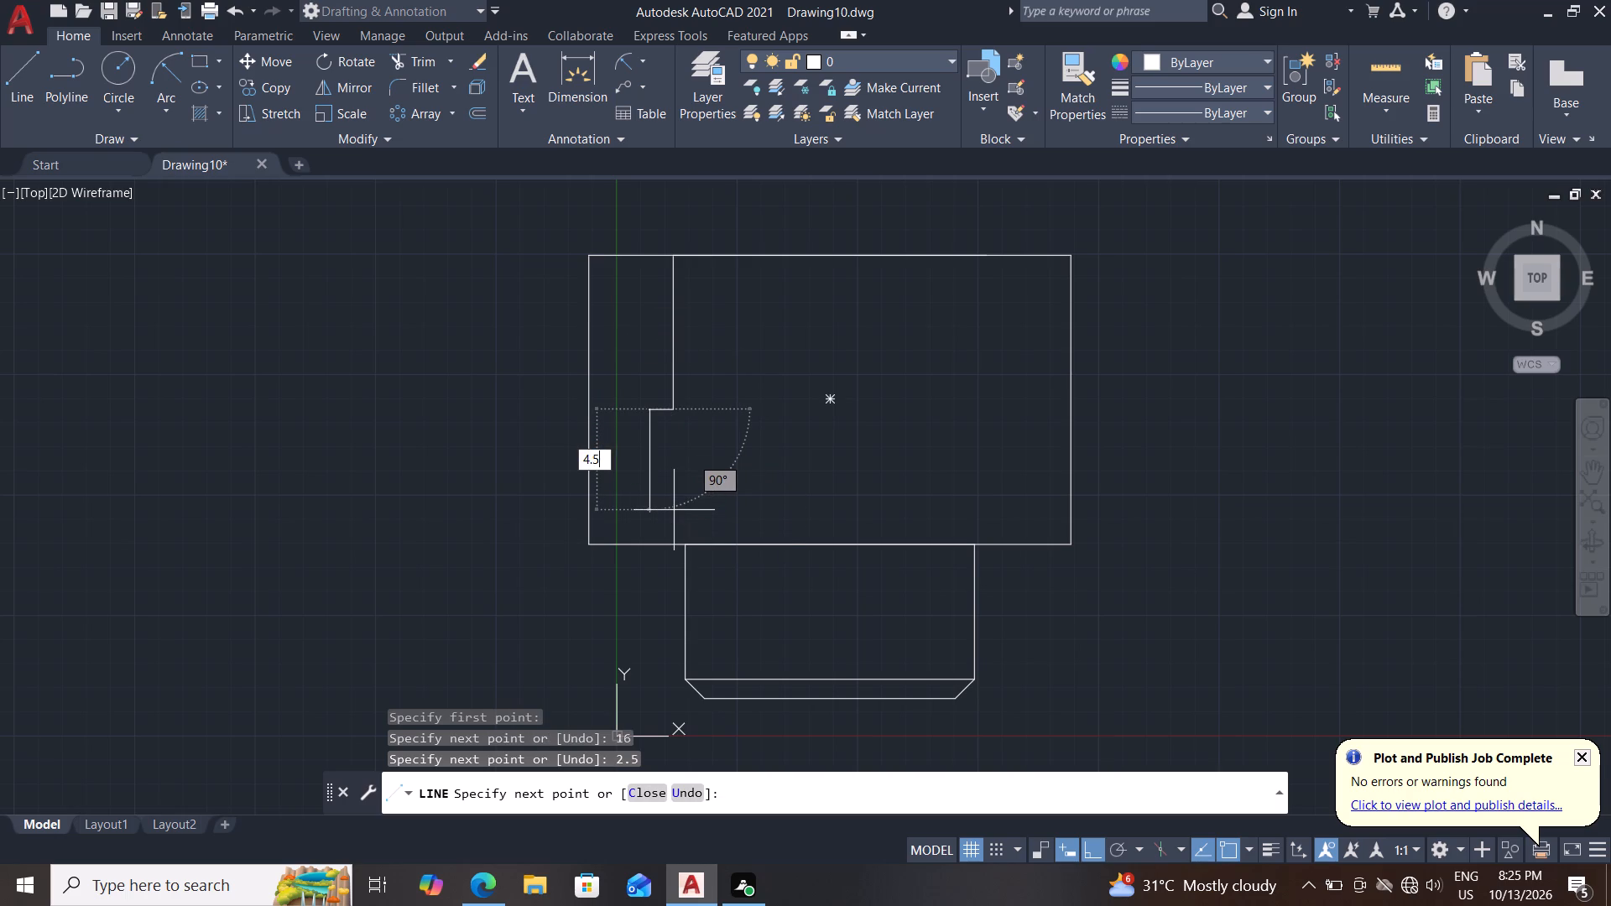
key("Return")
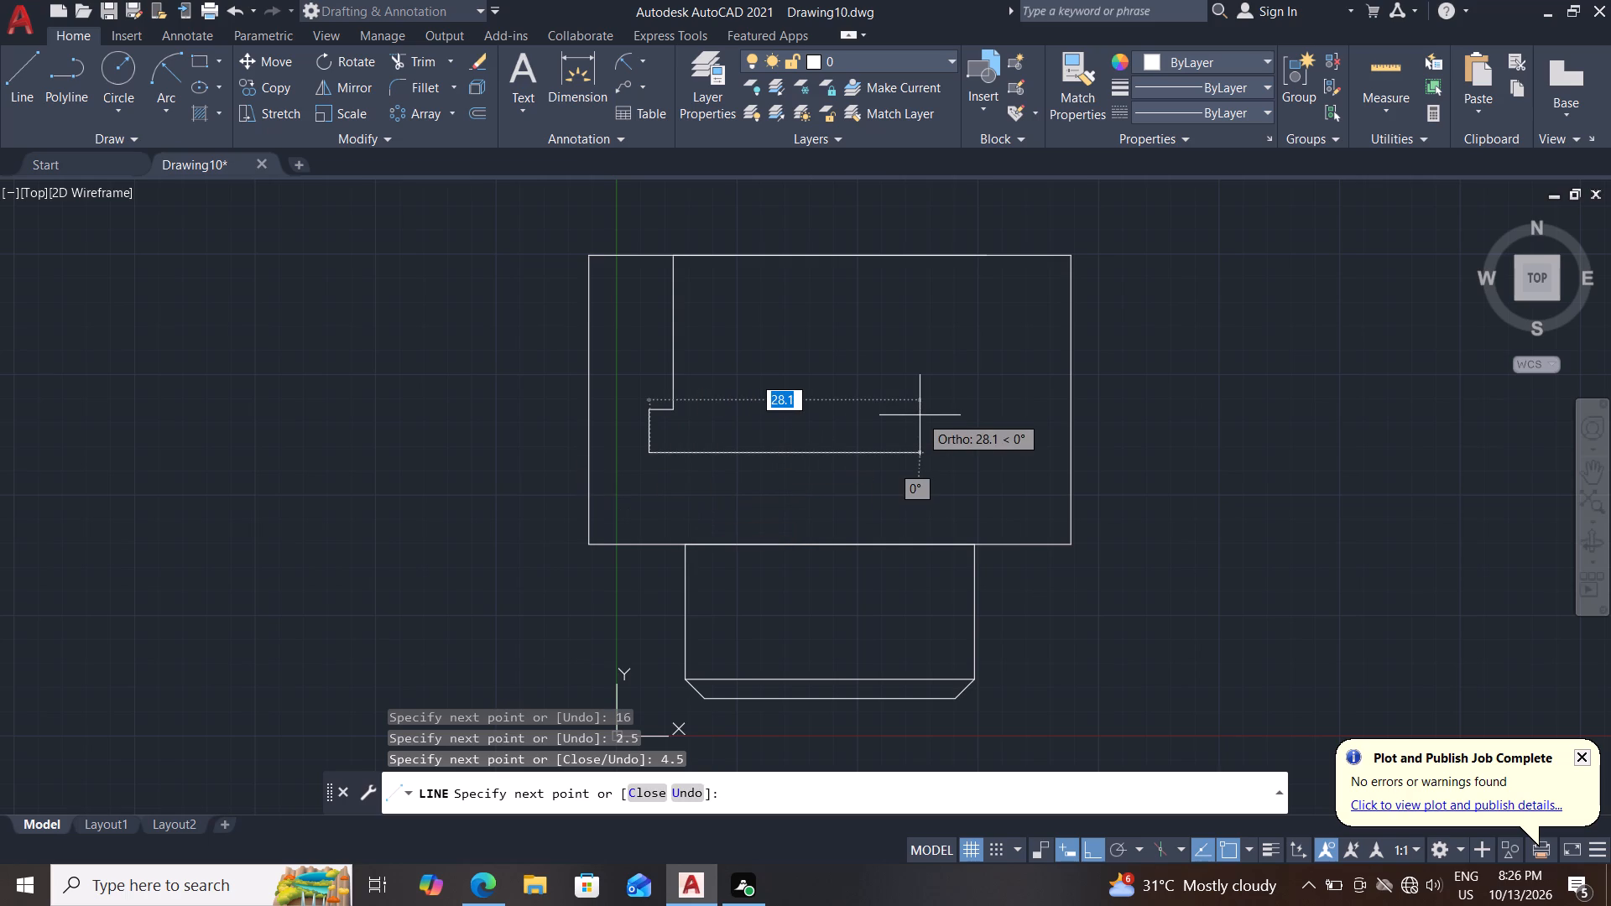
key("Escape")
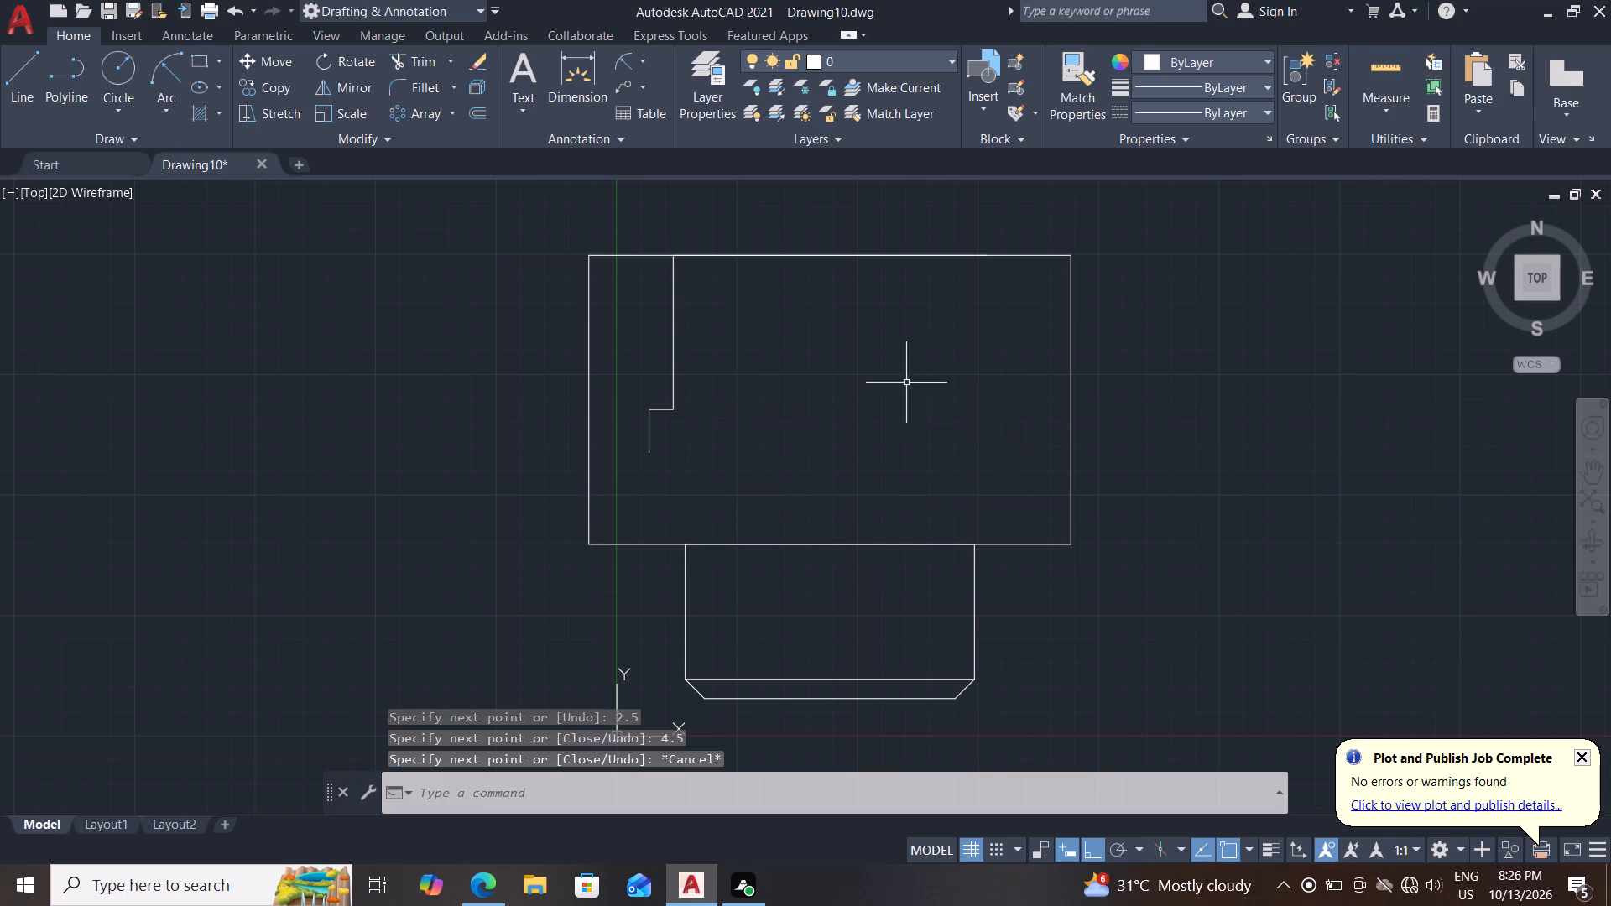
Draw lines from the 32.5 mm line's right end 16 mm down, 2.5 mm right and 4.5 mm down.
left_click(16, 74)
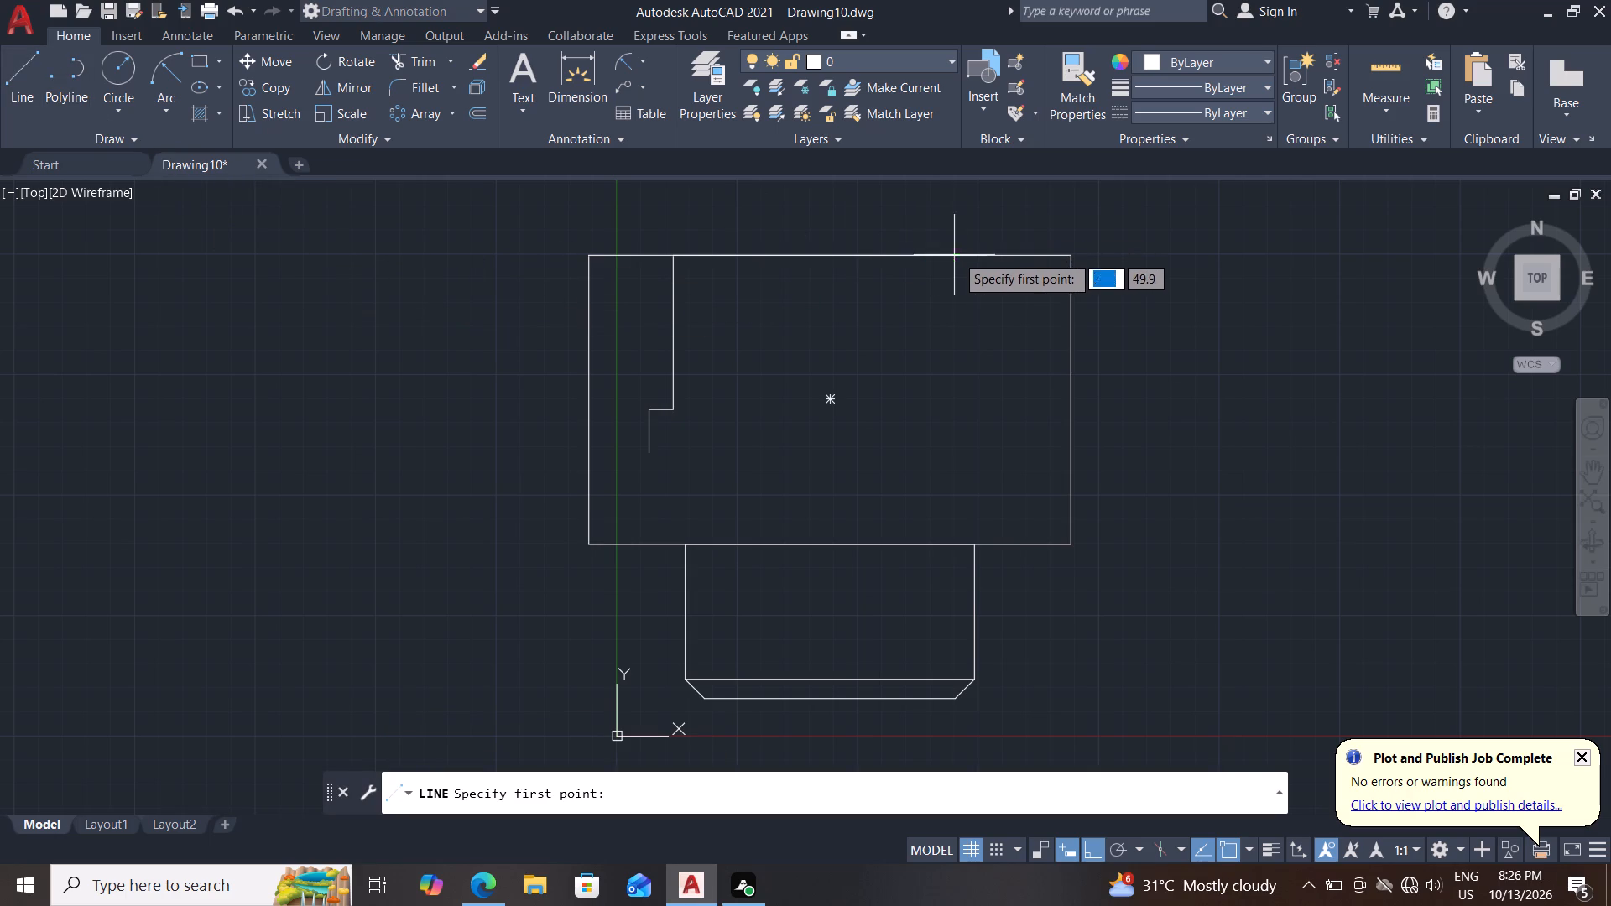
left_click(982, 256)
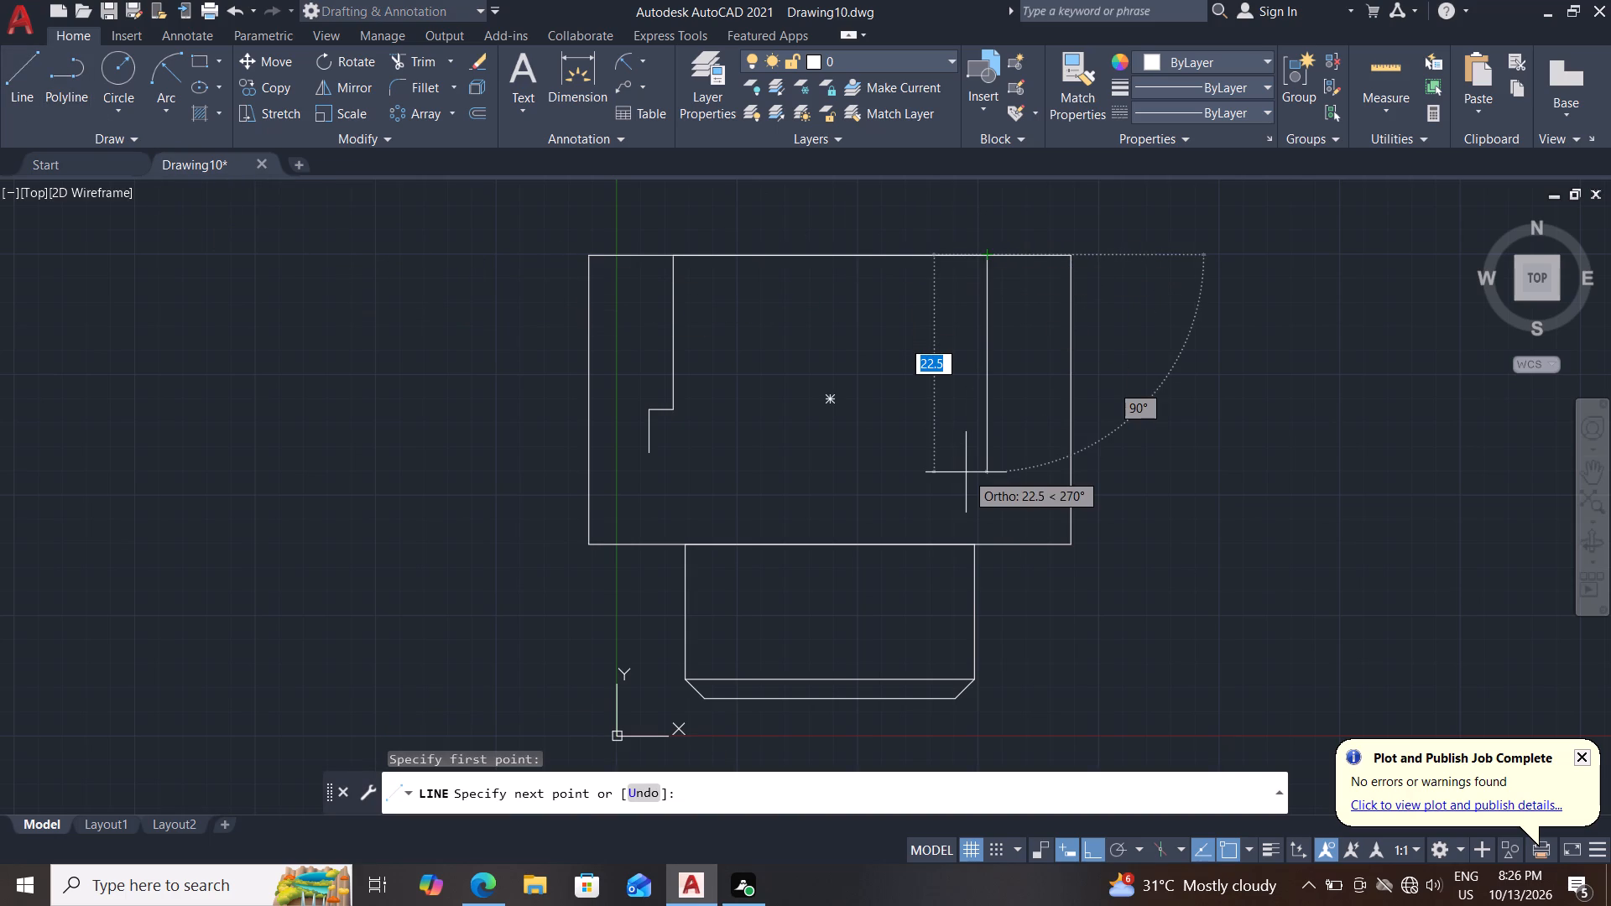
type("16")
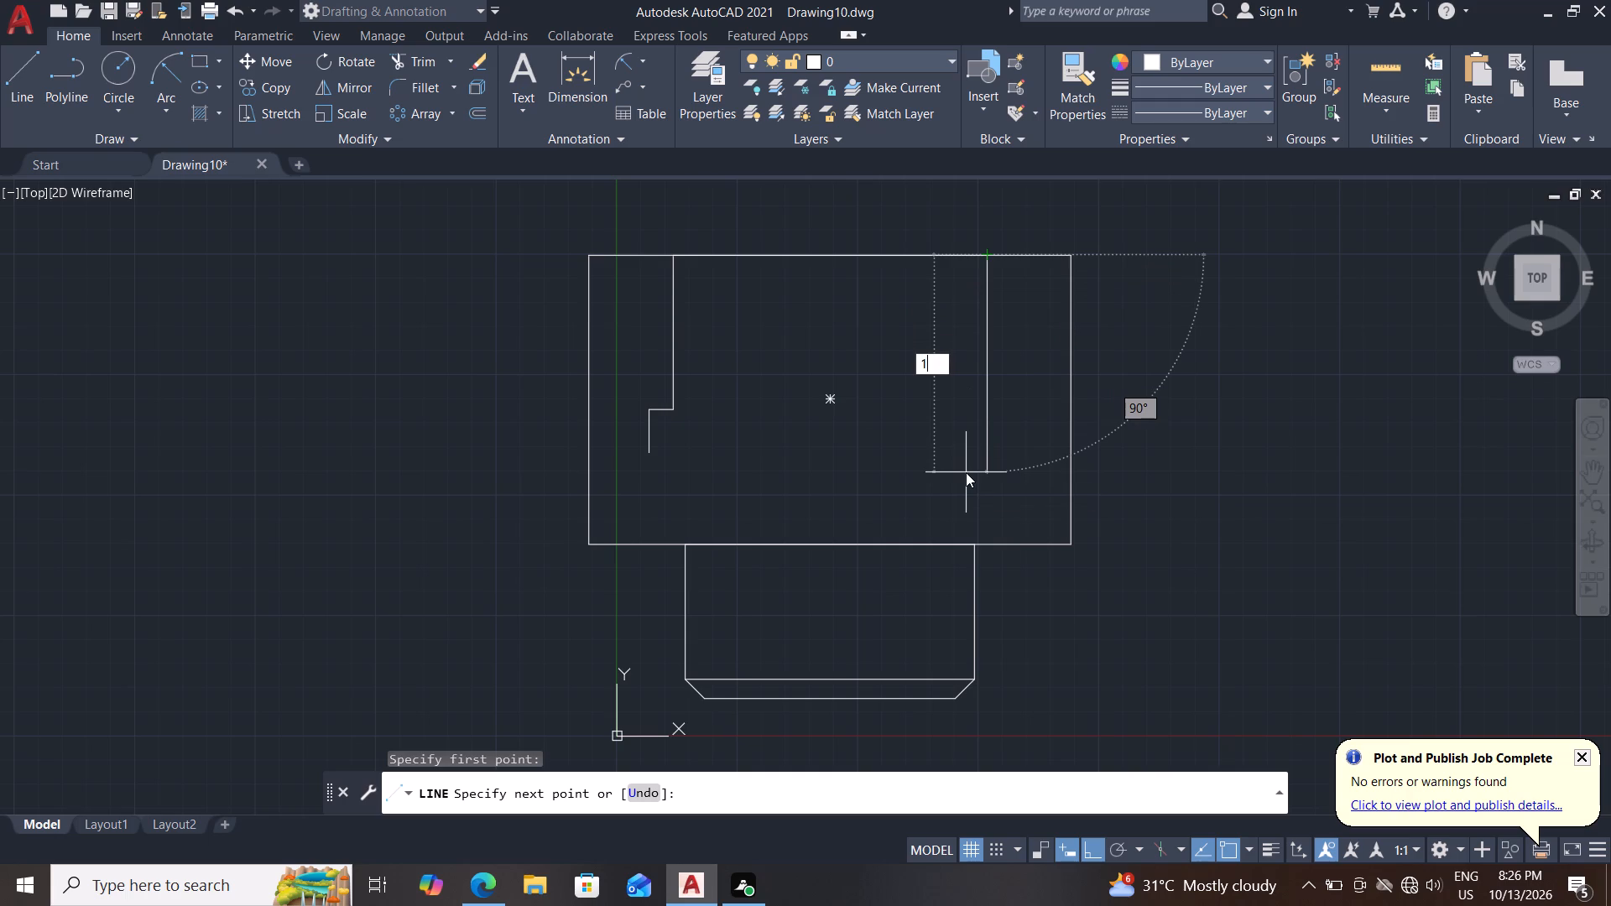
key("Return")
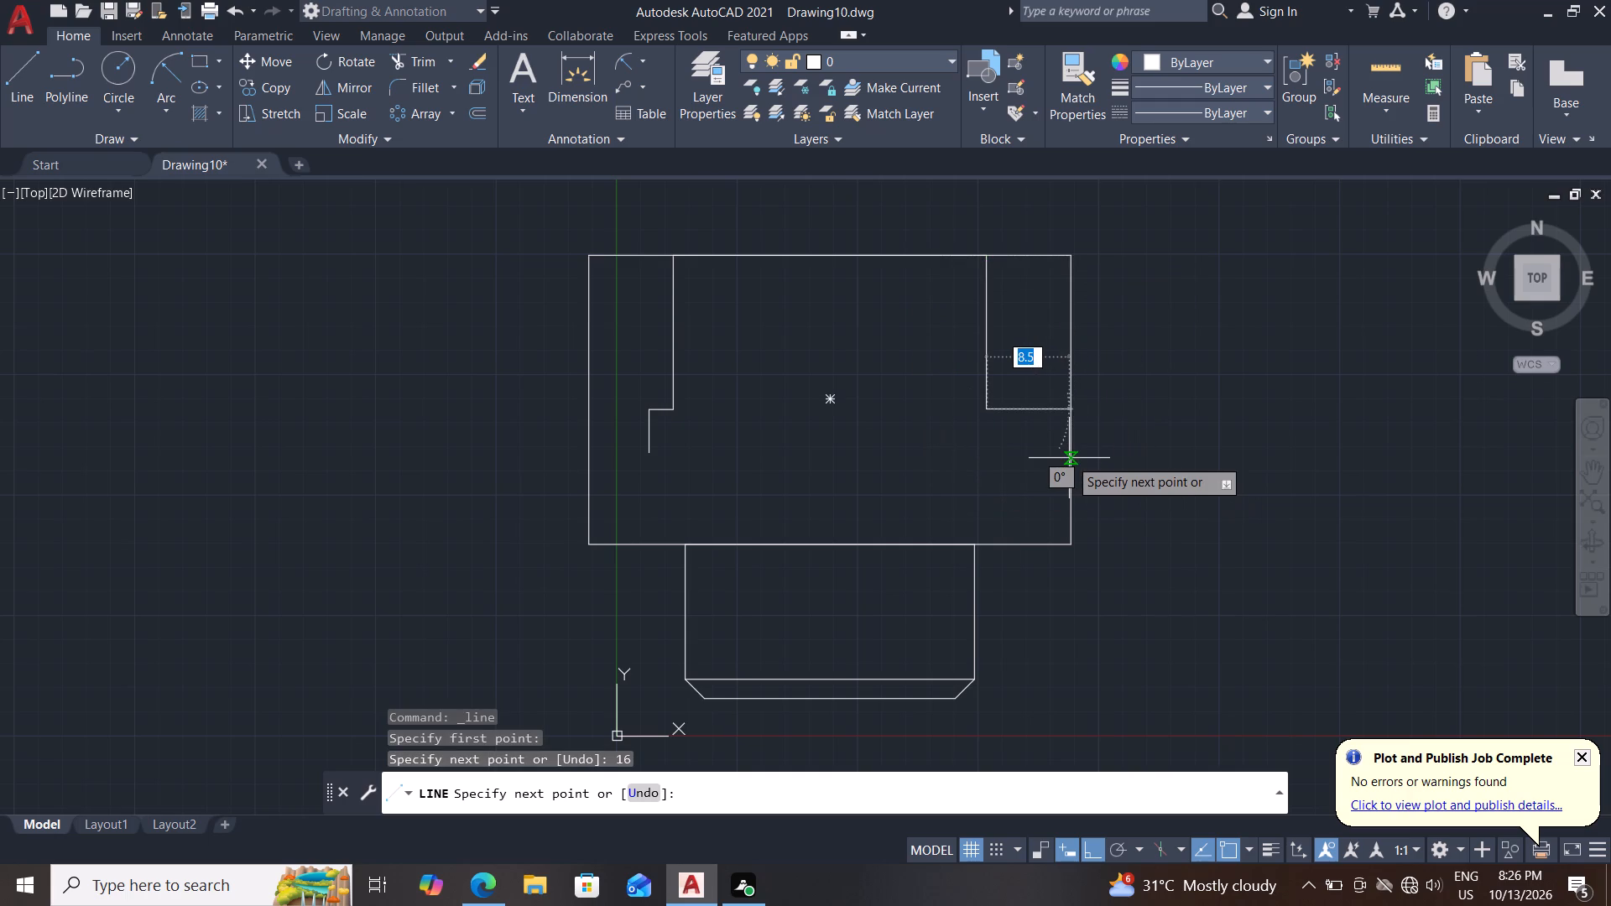
type("2.5")
key("Return")
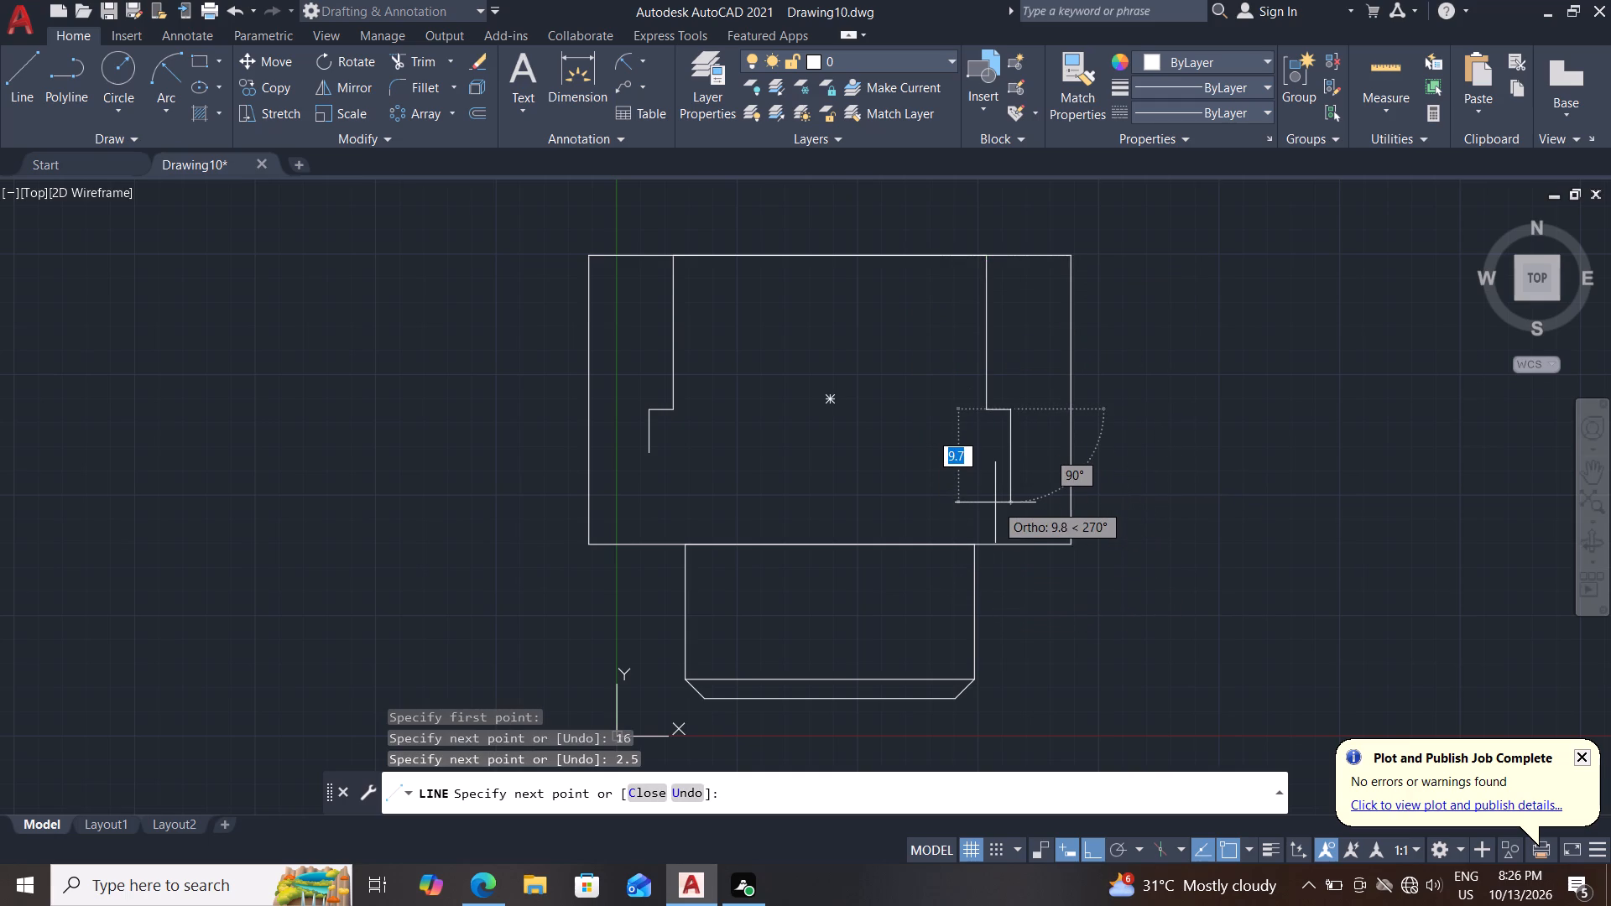
type("4.5")
key("Return")
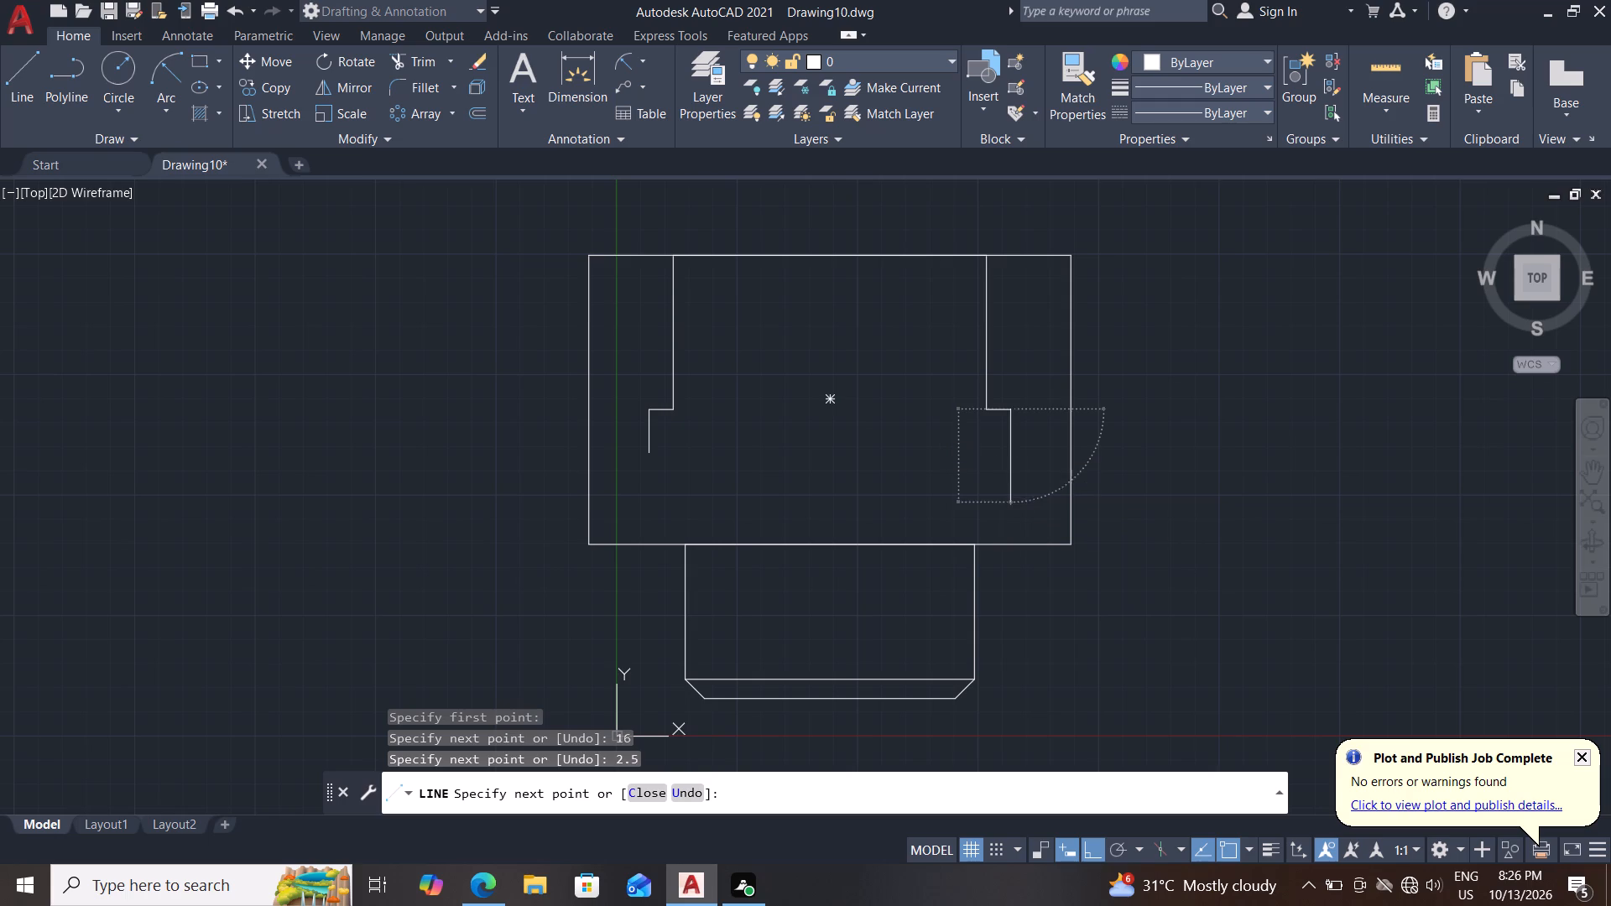
key("Escape")
key("Escape")
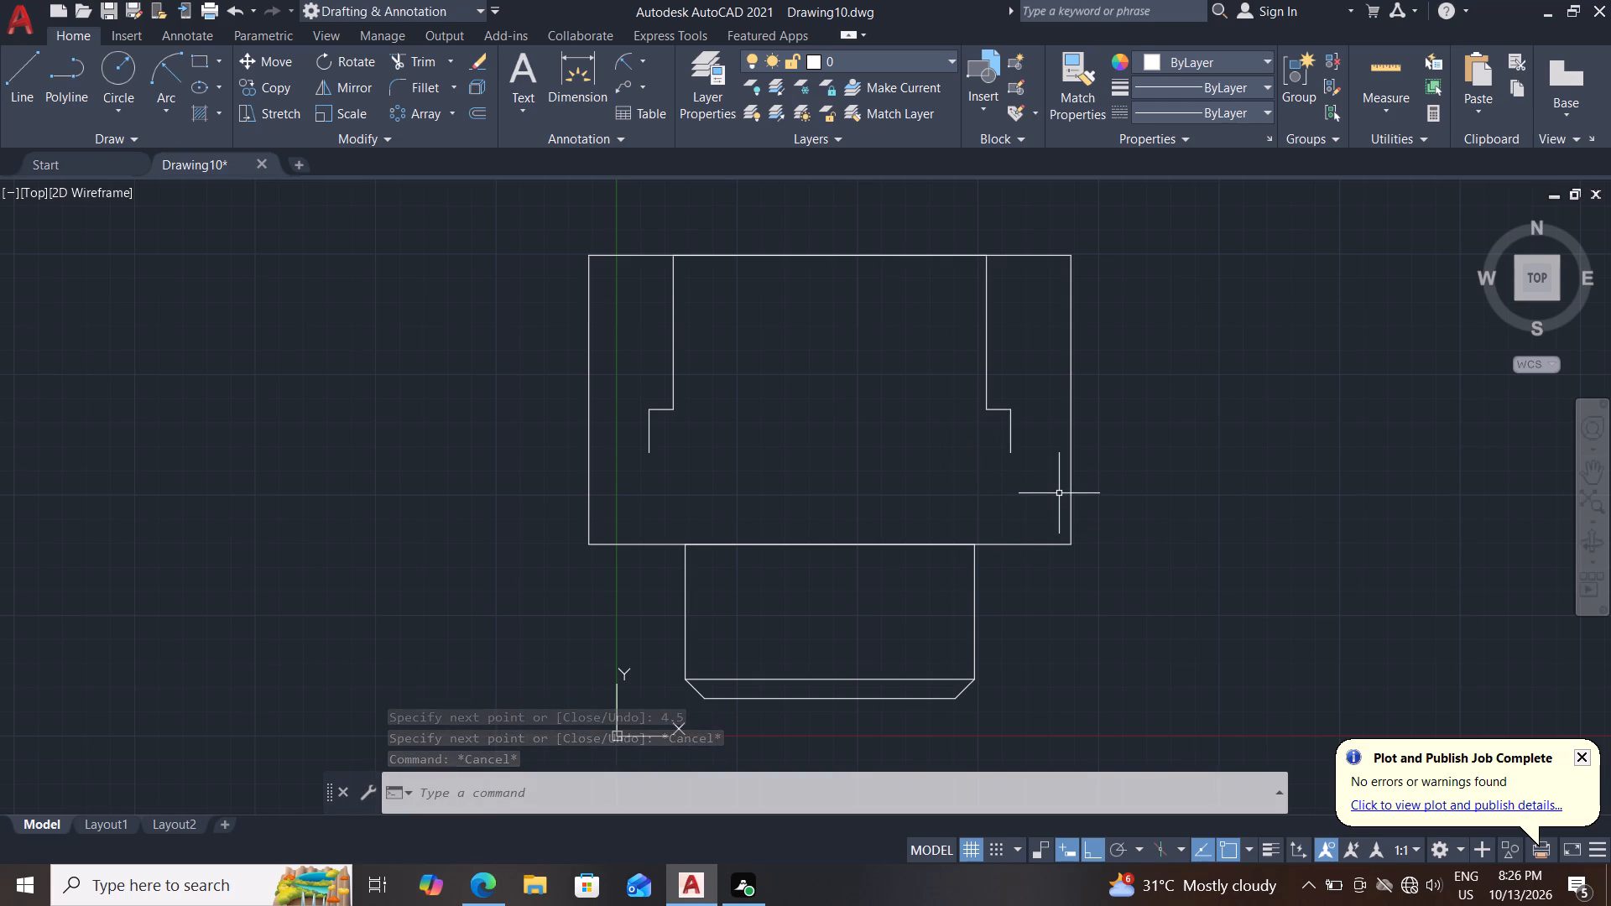
Close the recess with a horizontal line joining the lower ends of the two 4.5 mm vertical lines.
left_click(15, 86)
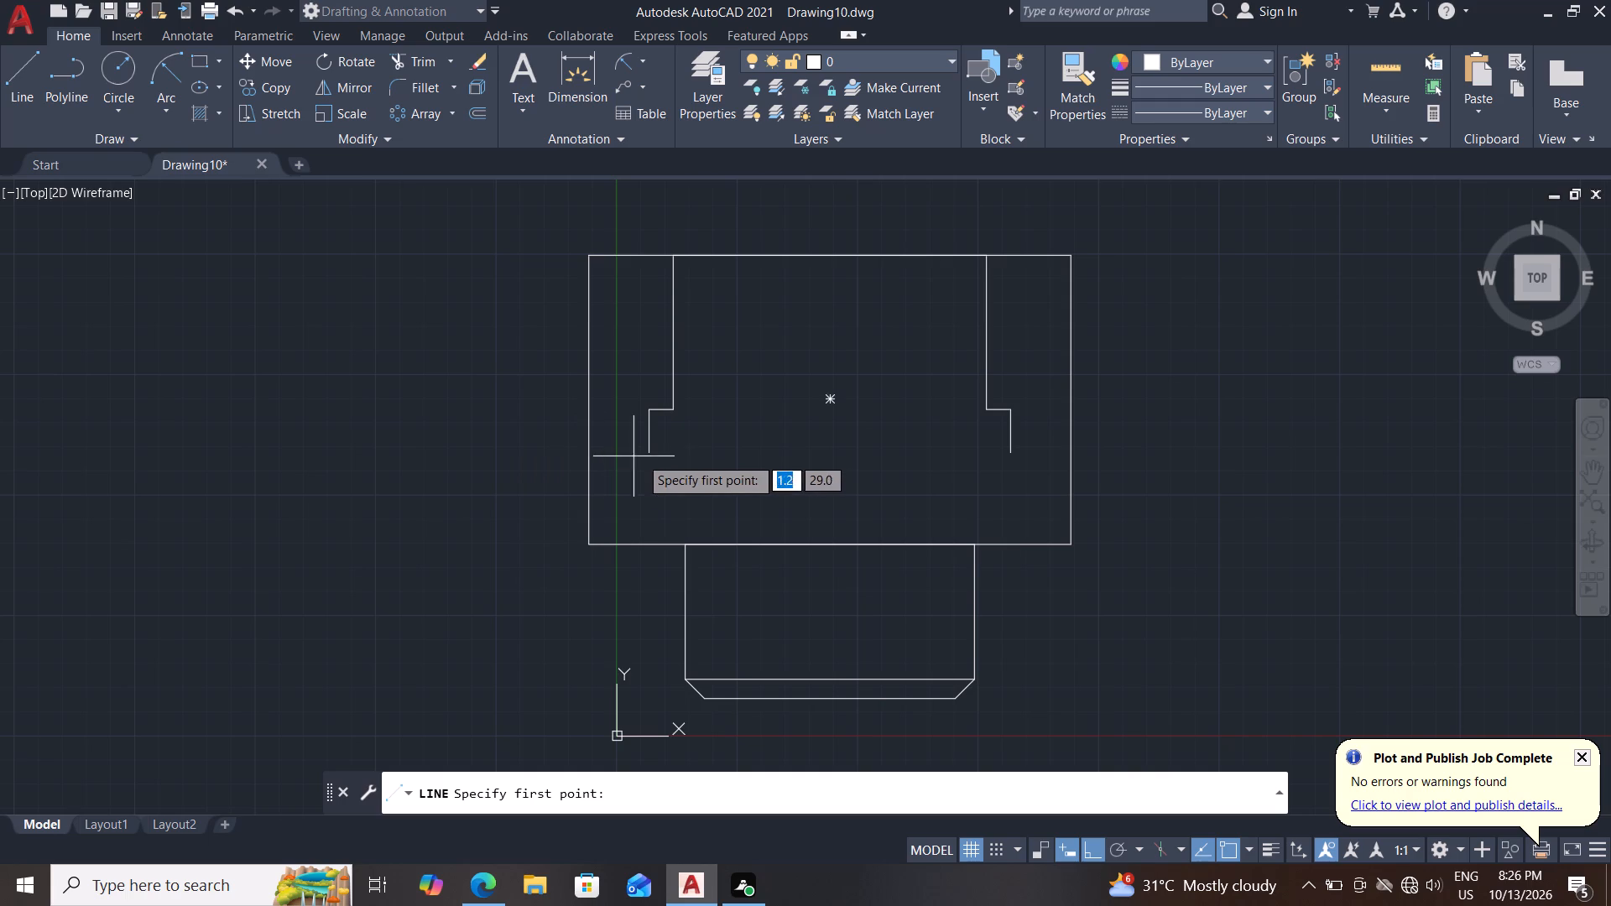
left_click(646, 456)
left_click_drag(1018, 452, 1019, 440)
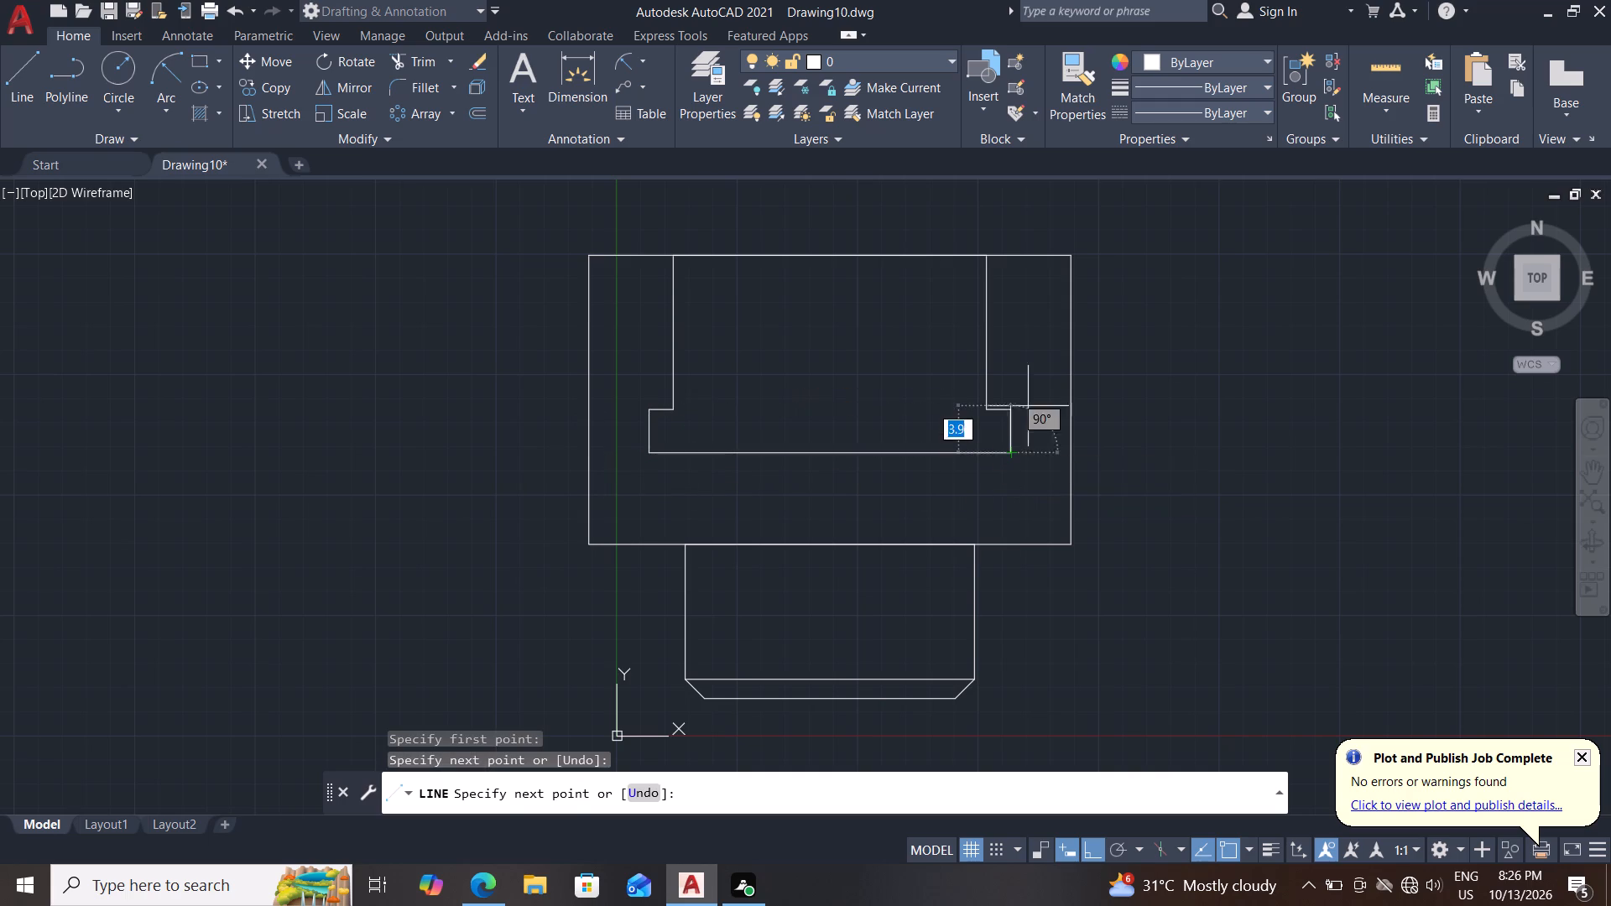
key("Escape")
key("Escape")
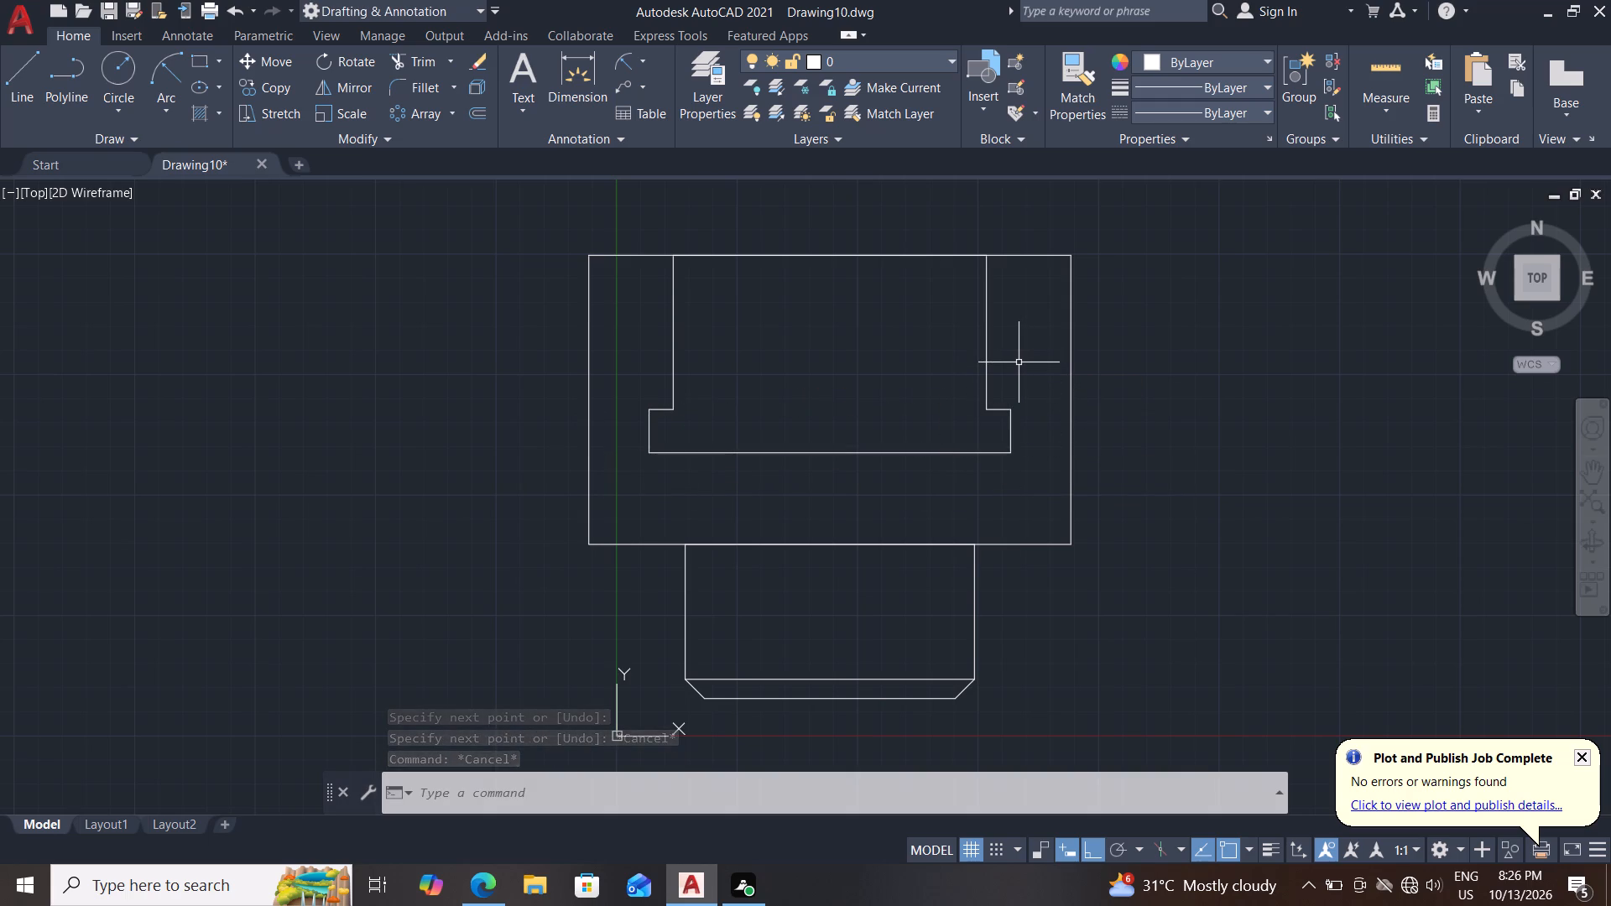
Delete the 32.5 mm line lying on the large rectangle's top edge, keeping the rectangle's polyline.
left_click(805, 255)
left_click(892, 330)
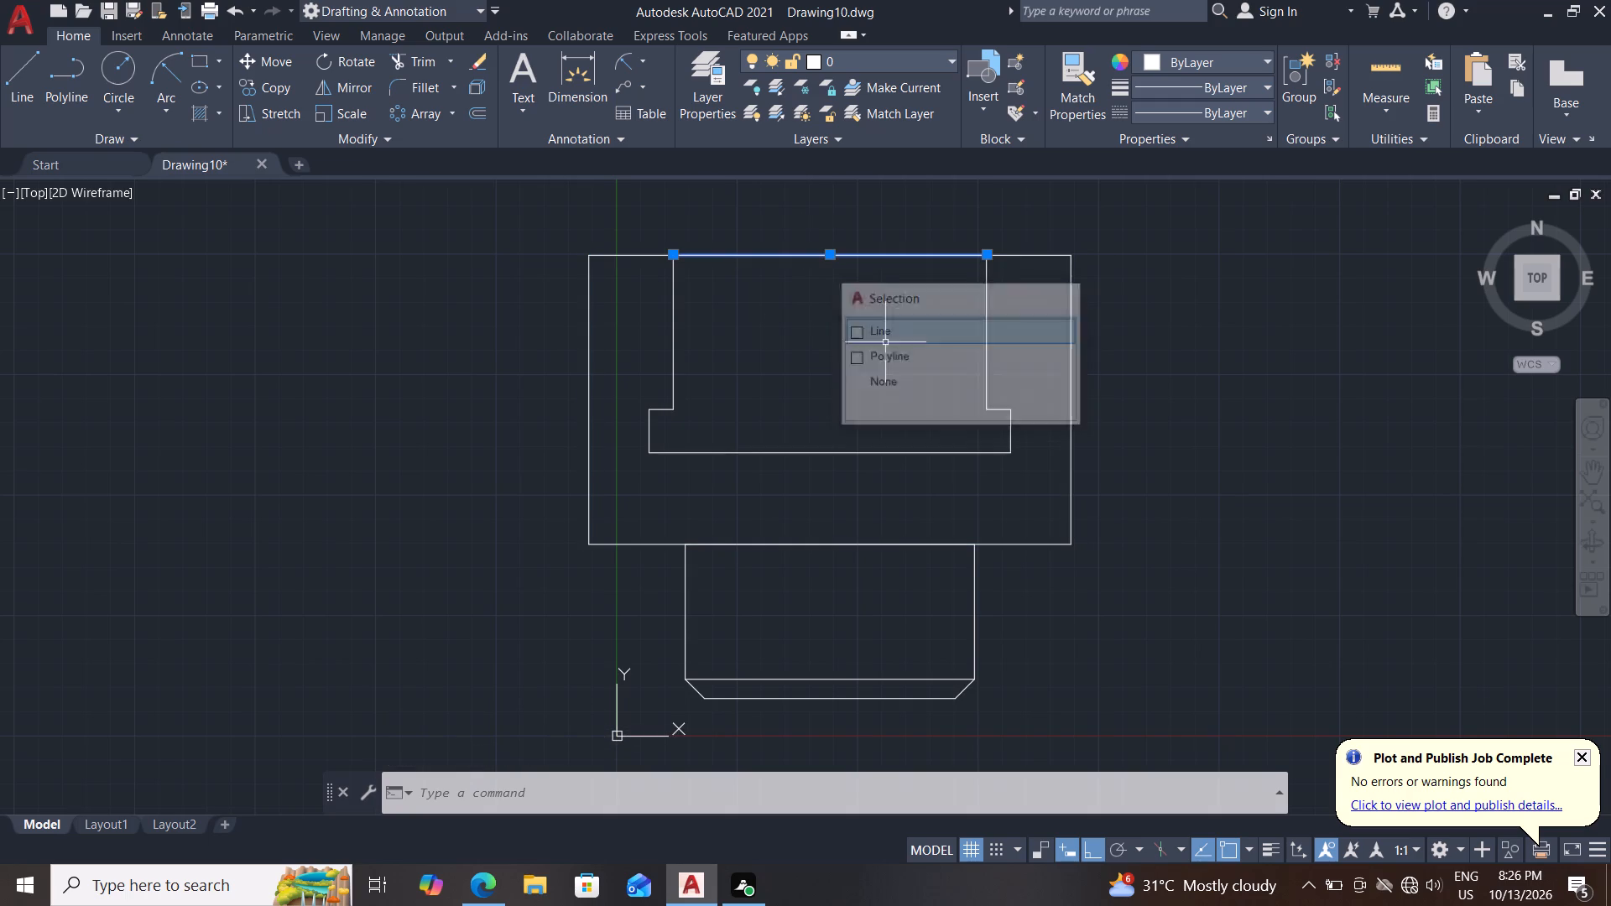
key("Delete")
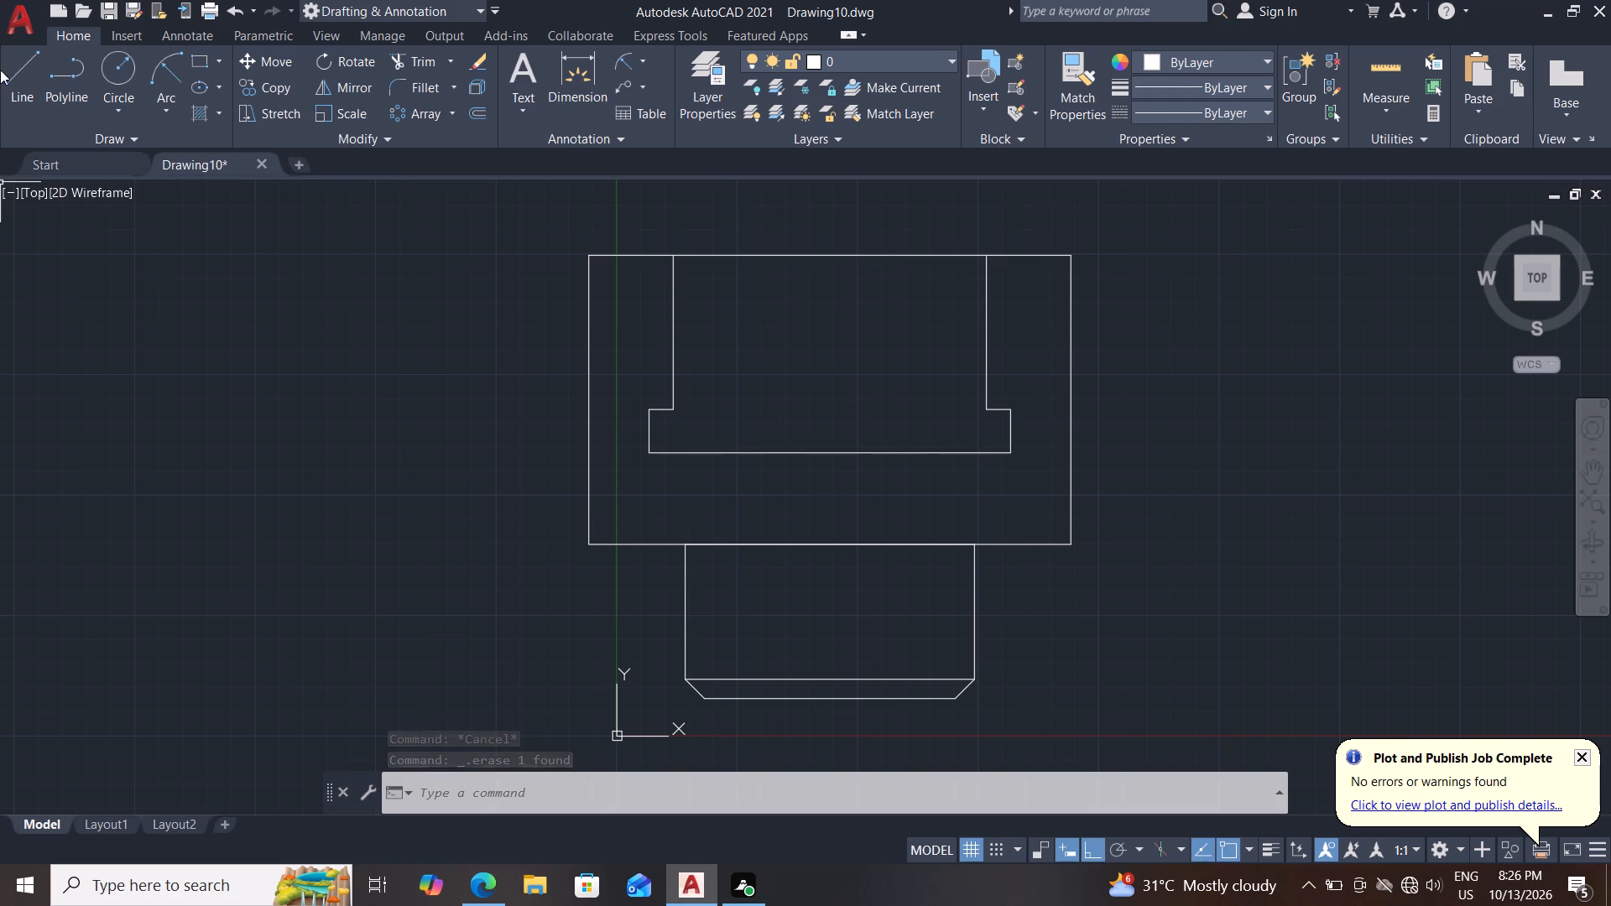
Draw a separate 16.2 mm horizontal line in the empty area left of the large rectangle.
left_click_drag(12, 68, 14, 76)
left_click_drag(162, 513, 182, 512)
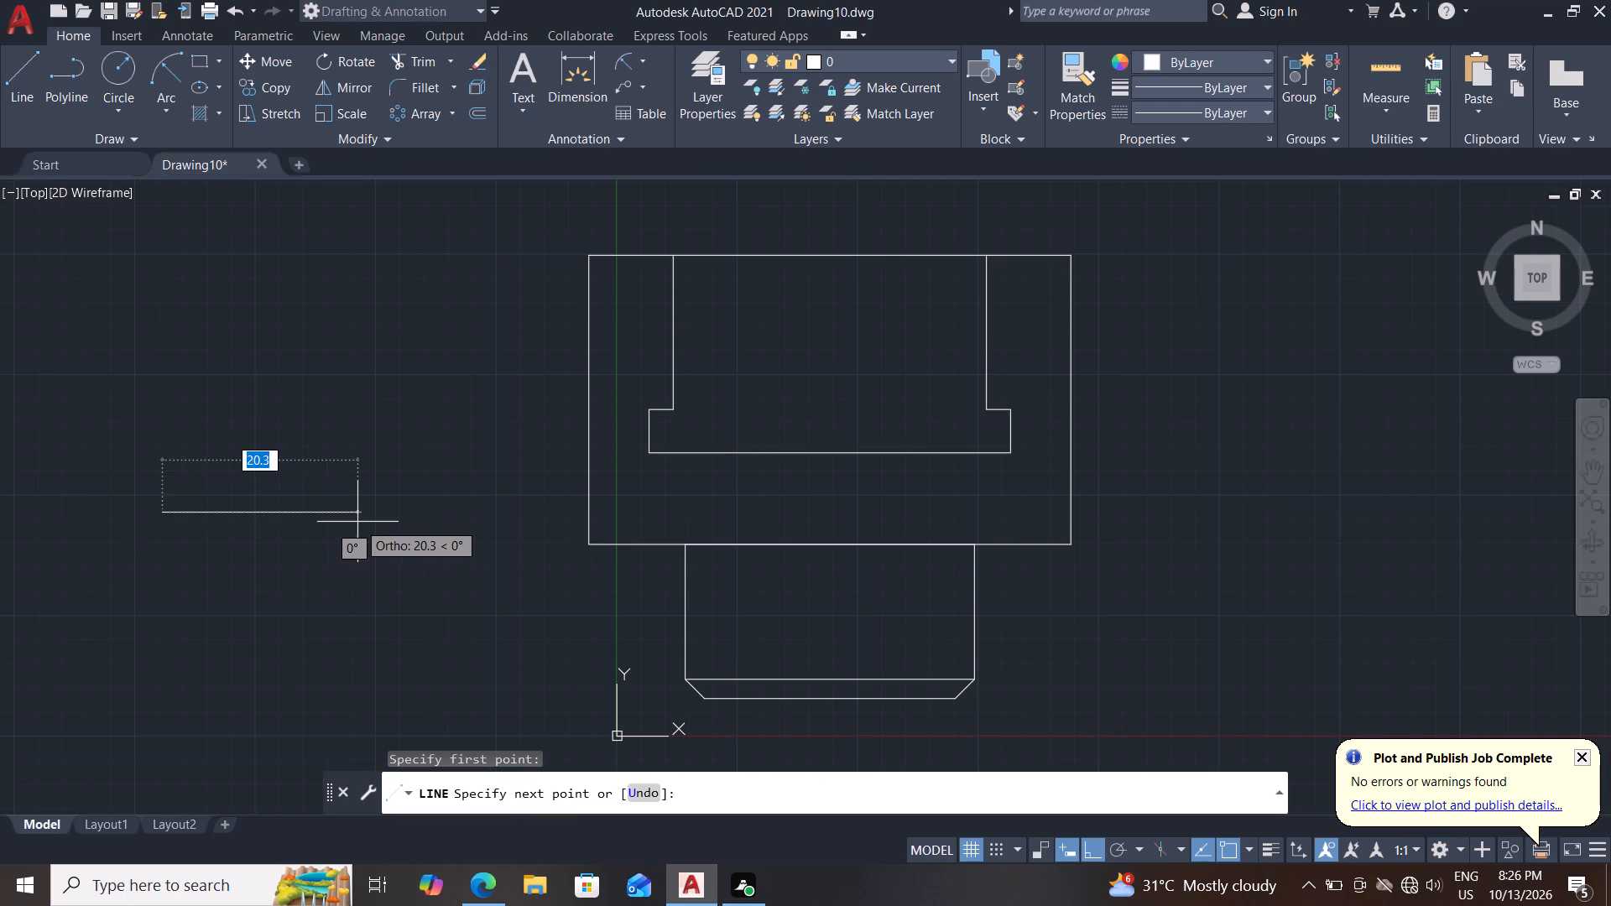
type("16.2")
key("Return")
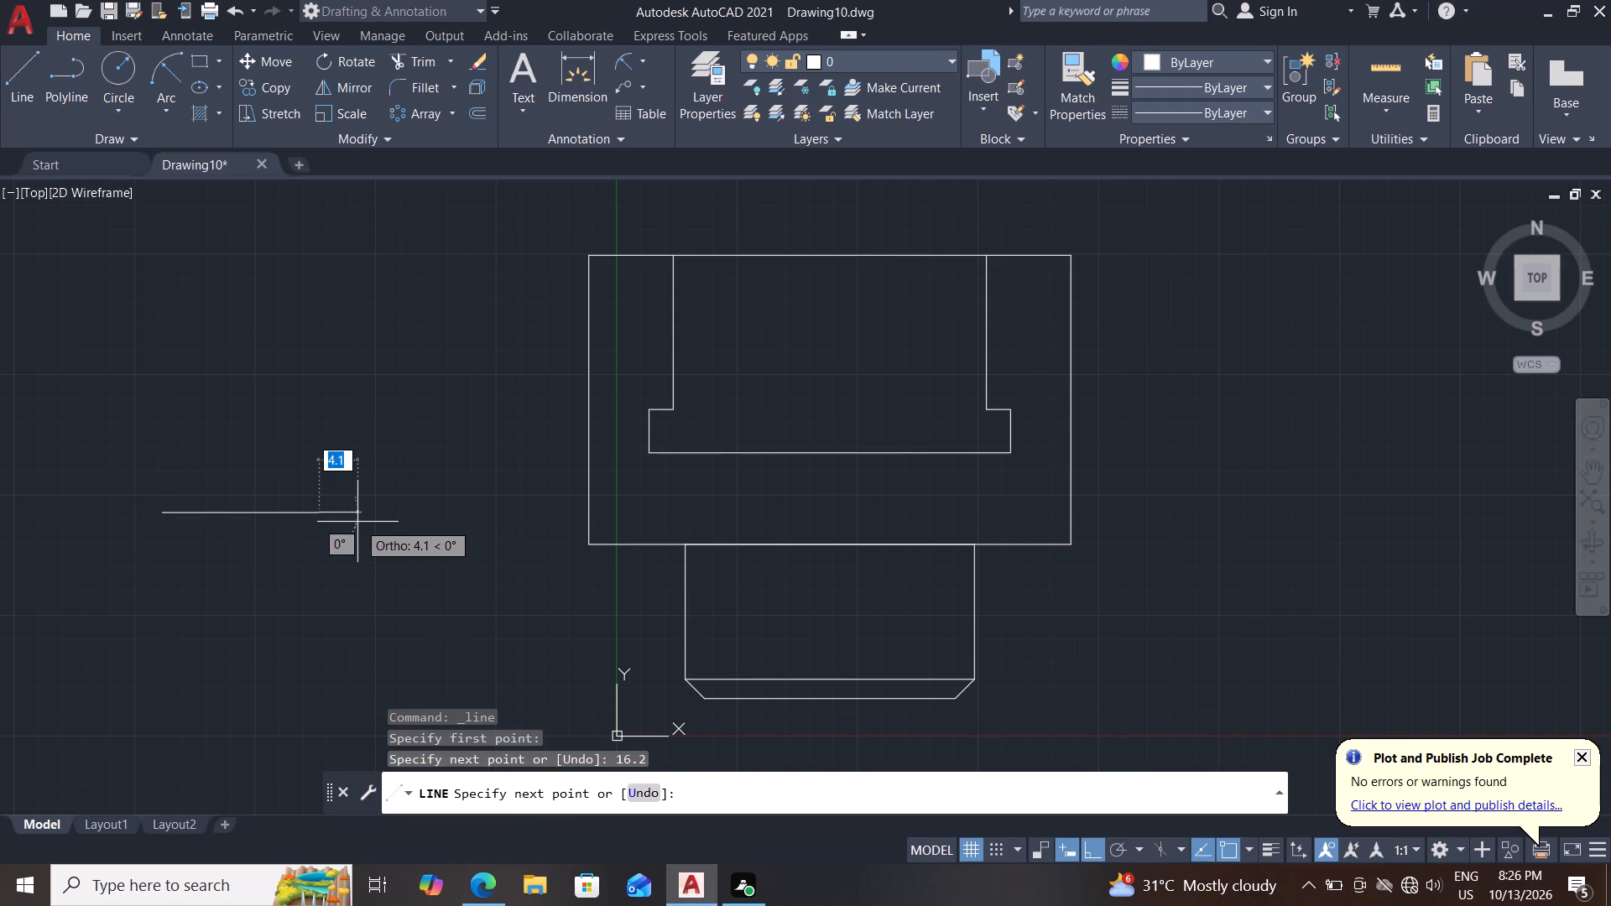
key("Escape")
key("Escape")
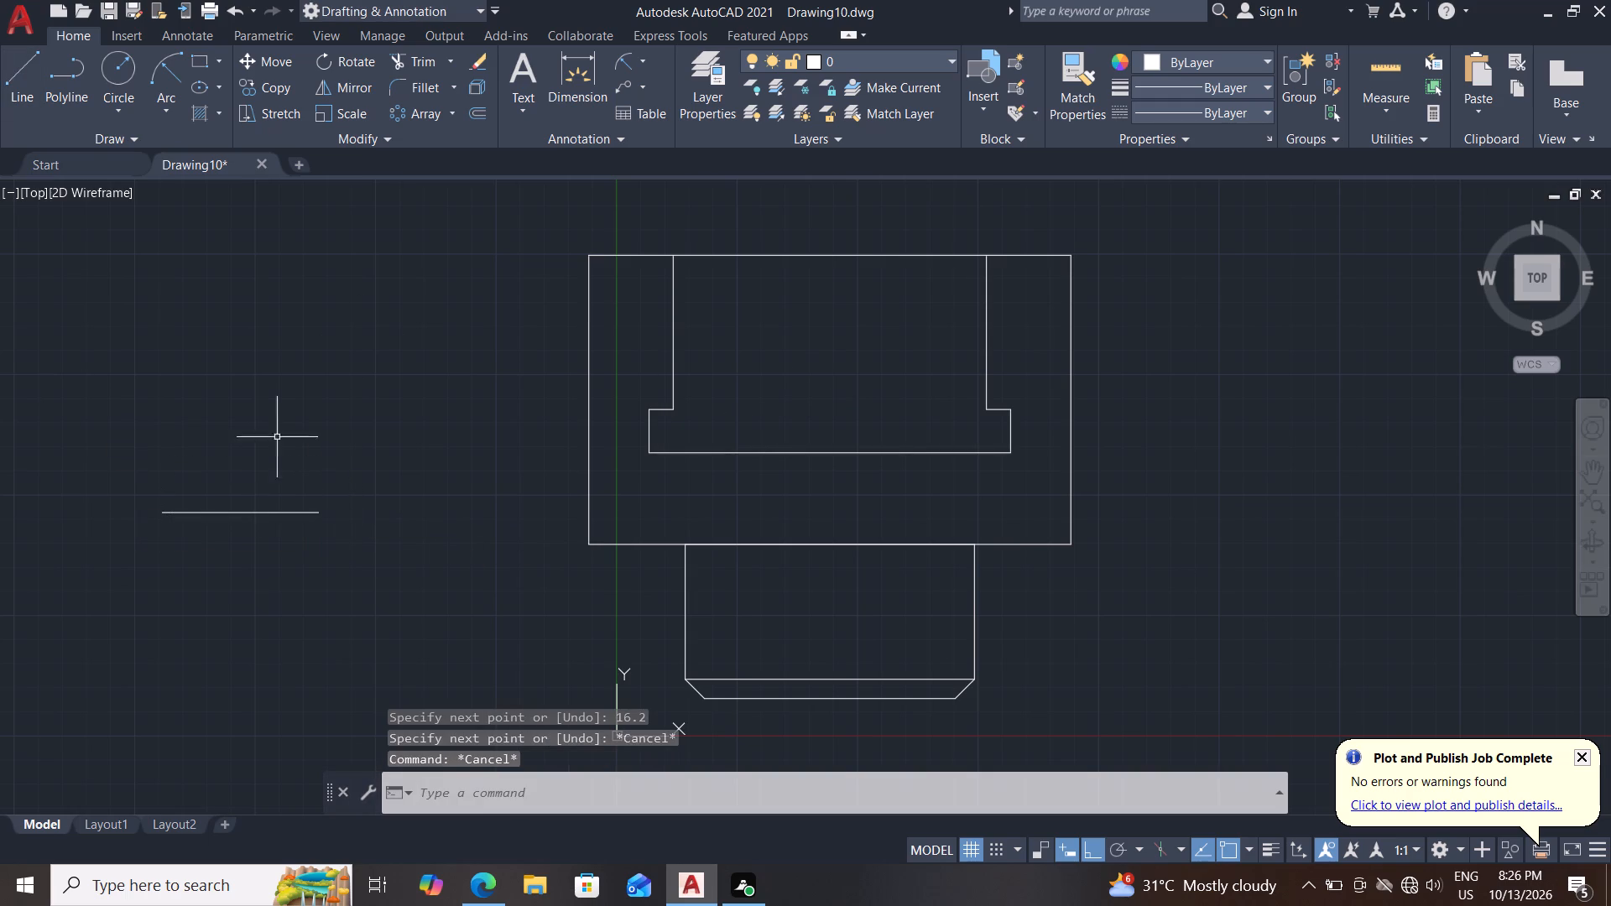
Move the 16.2 mm line by its midpoint onto the midpoint of the recess's bottom line.
left_click_drag(284, 424, 309, 429)
left_click(368, 488)
left_click_drag(364, 462, 335, 478)
left_click(109, 615)
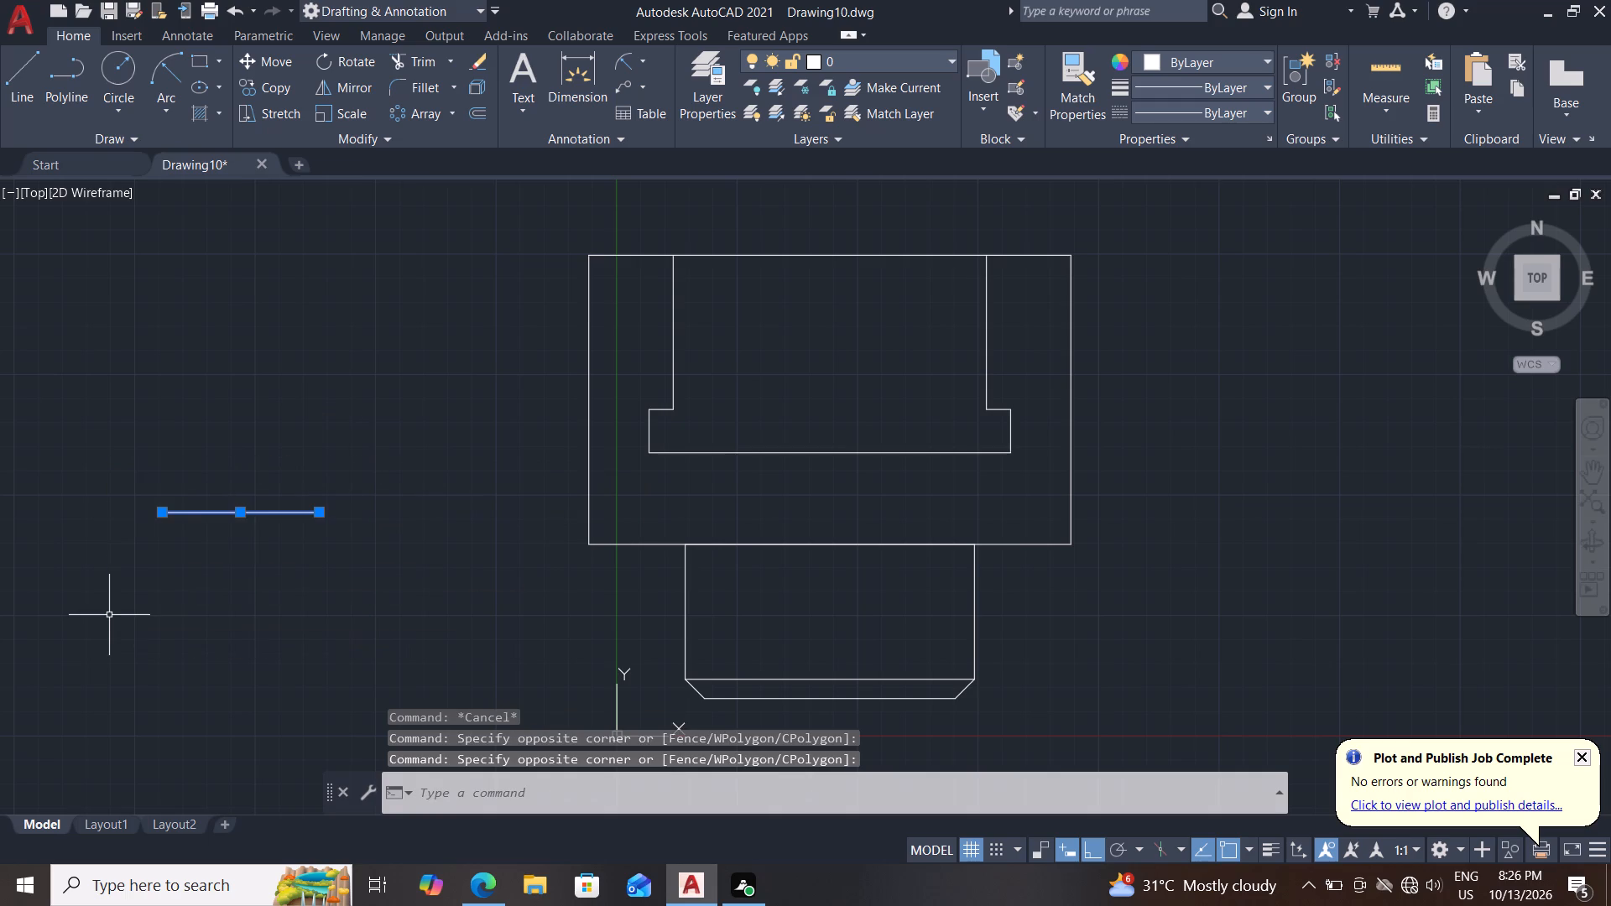
key("m")
key("Return")
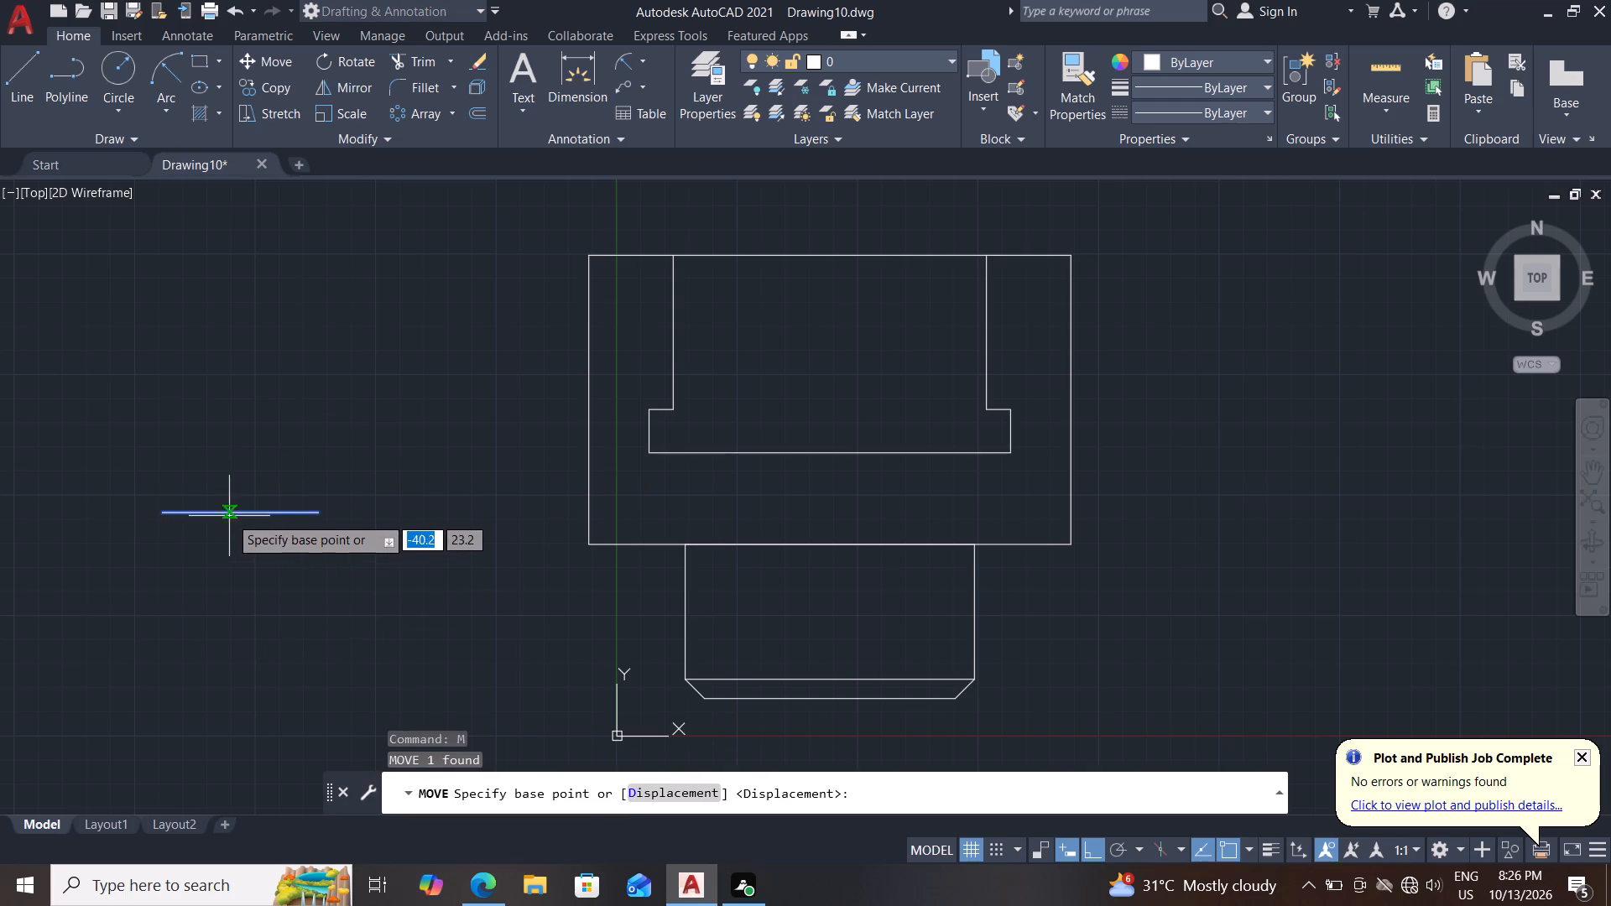
left_click(237, 510)
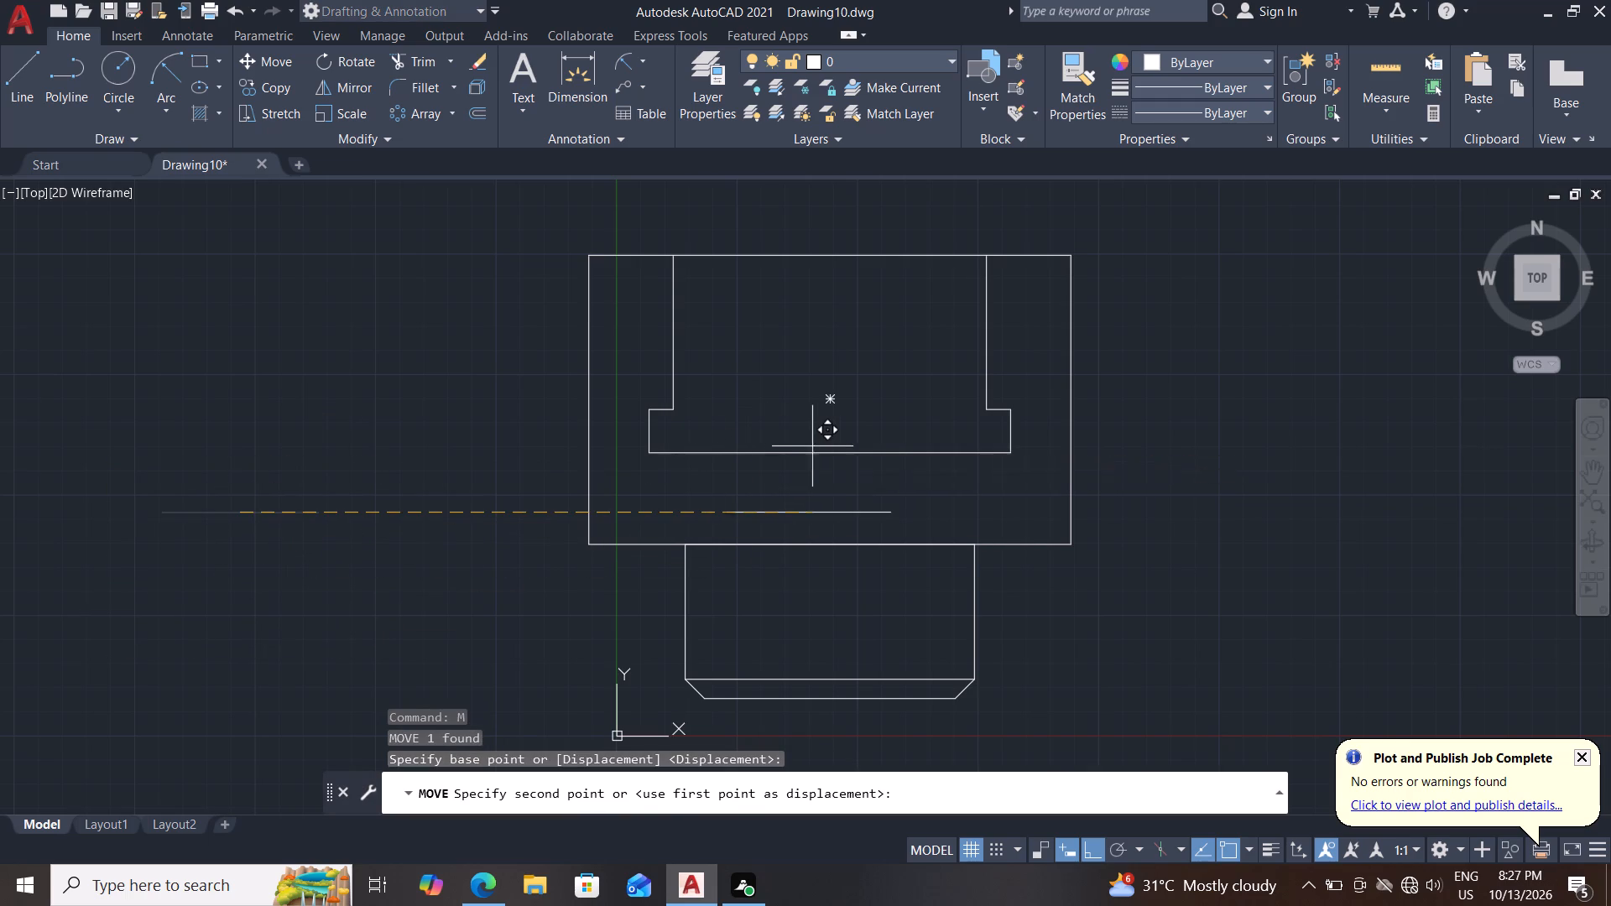
left_click(832, 448)
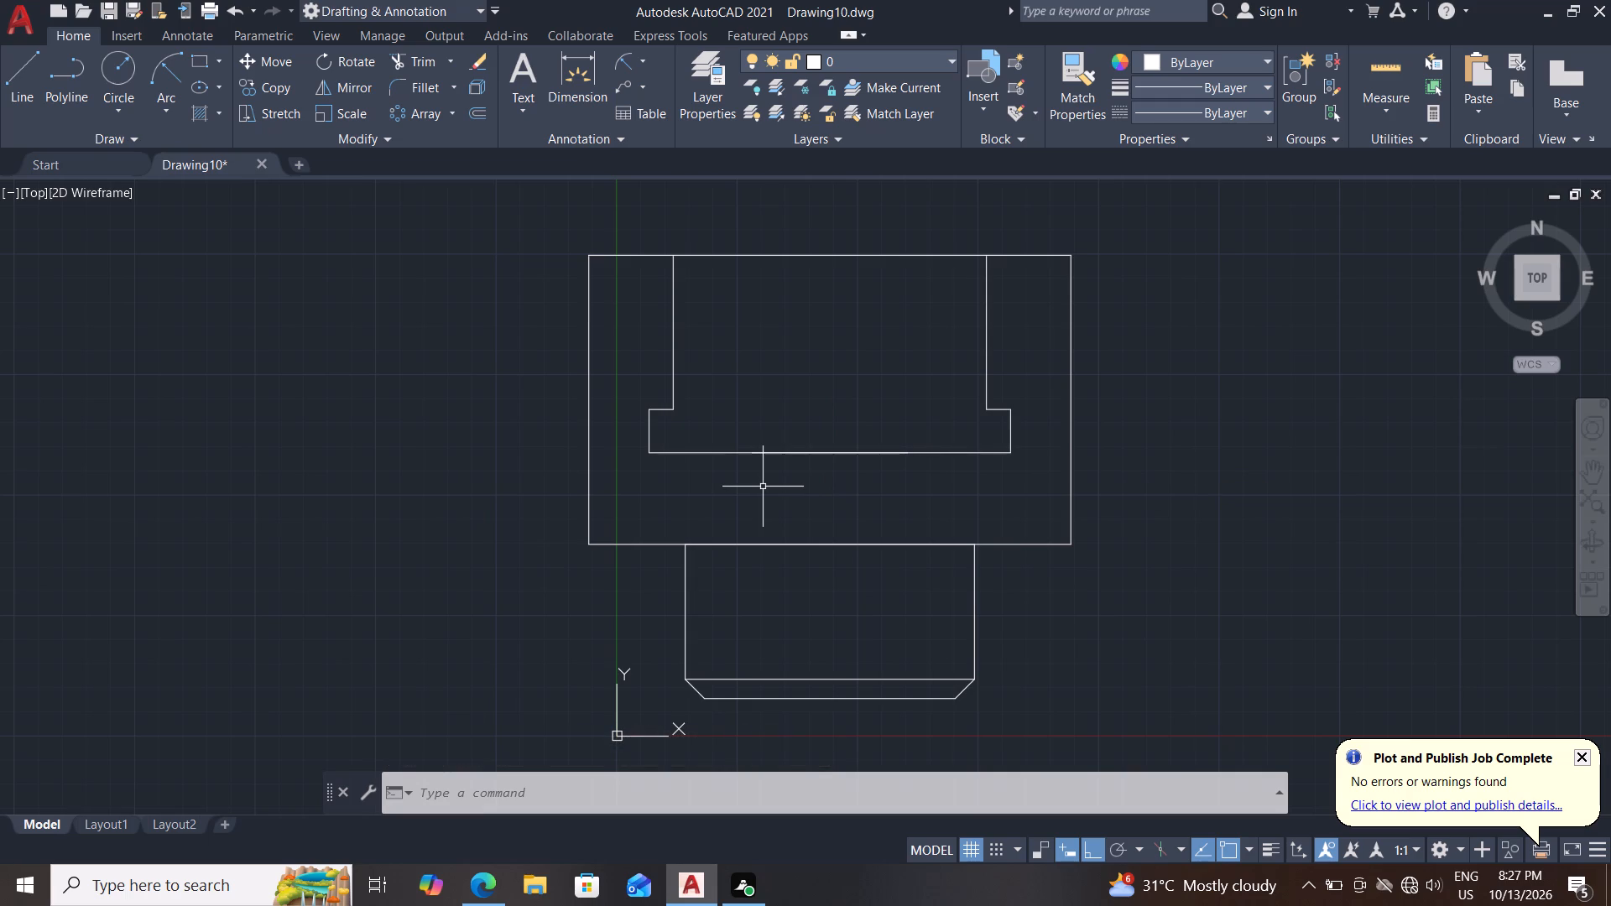
Offset the 16.2 mm line on the recess's bottom upward by 13.1 mm.
middle_click_drag(778, 484, 774, 508)
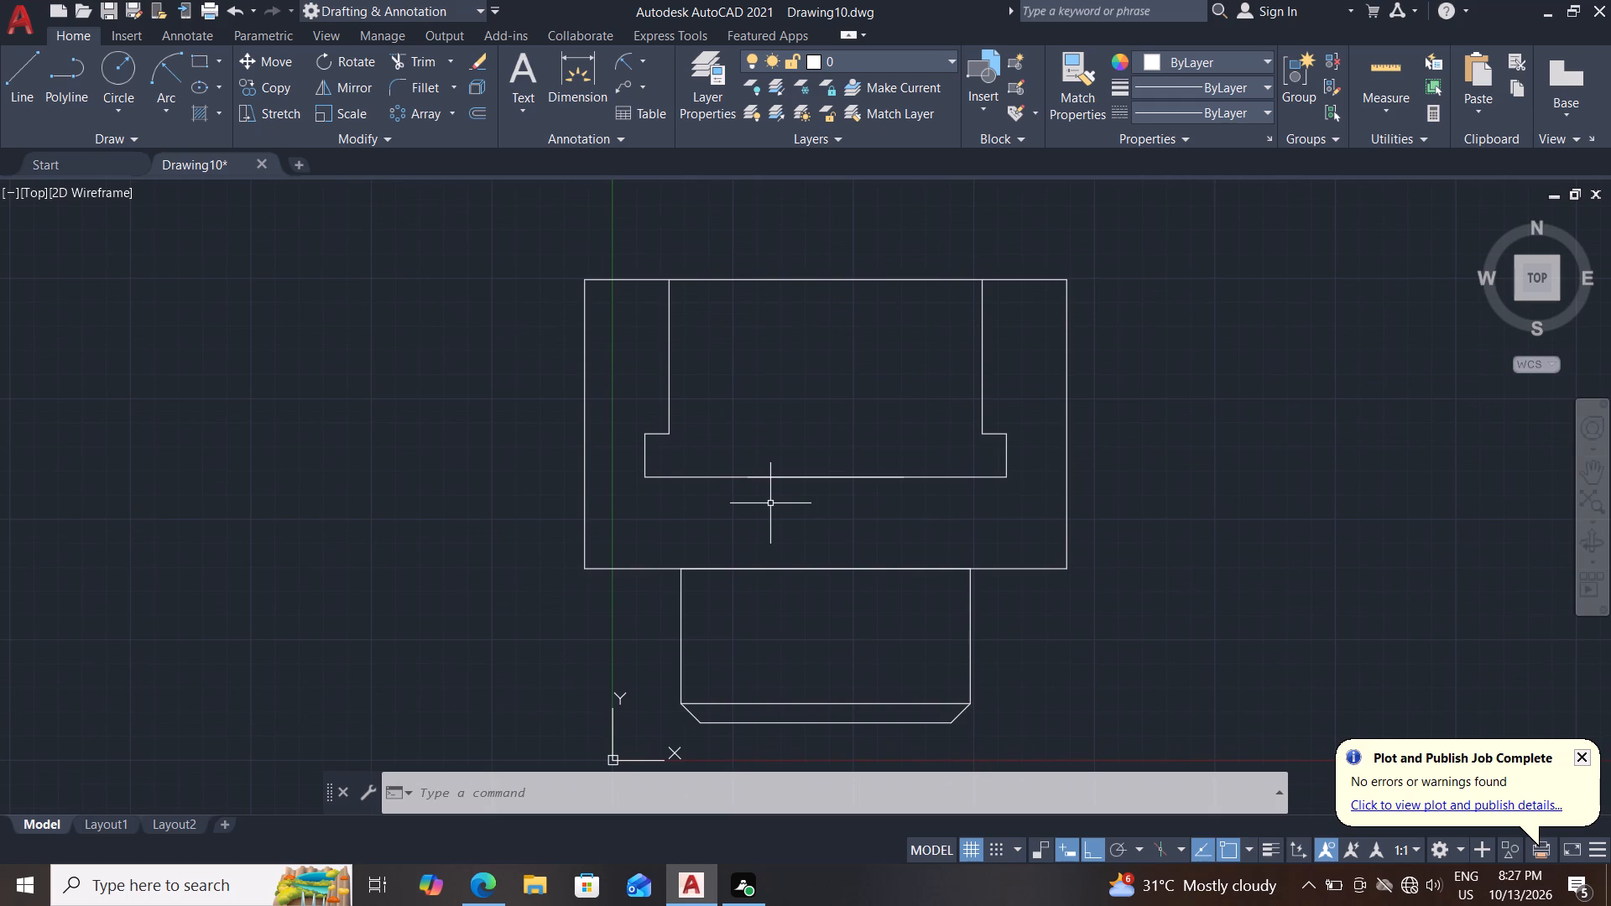
key("o")
key("Return")
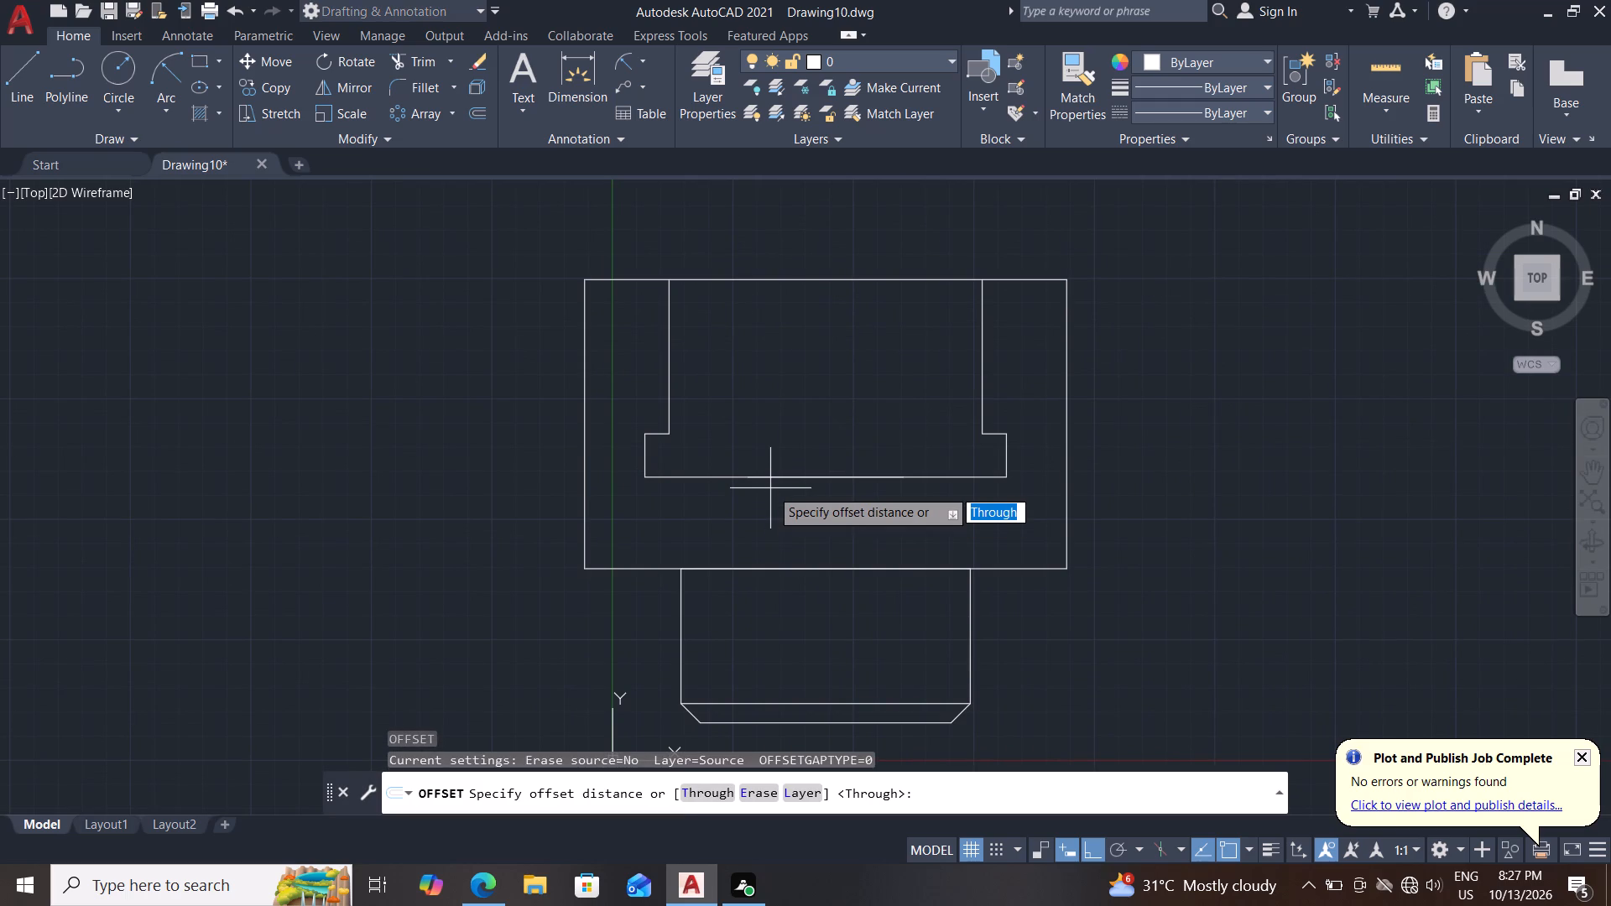
type("13.1")
key("Return")
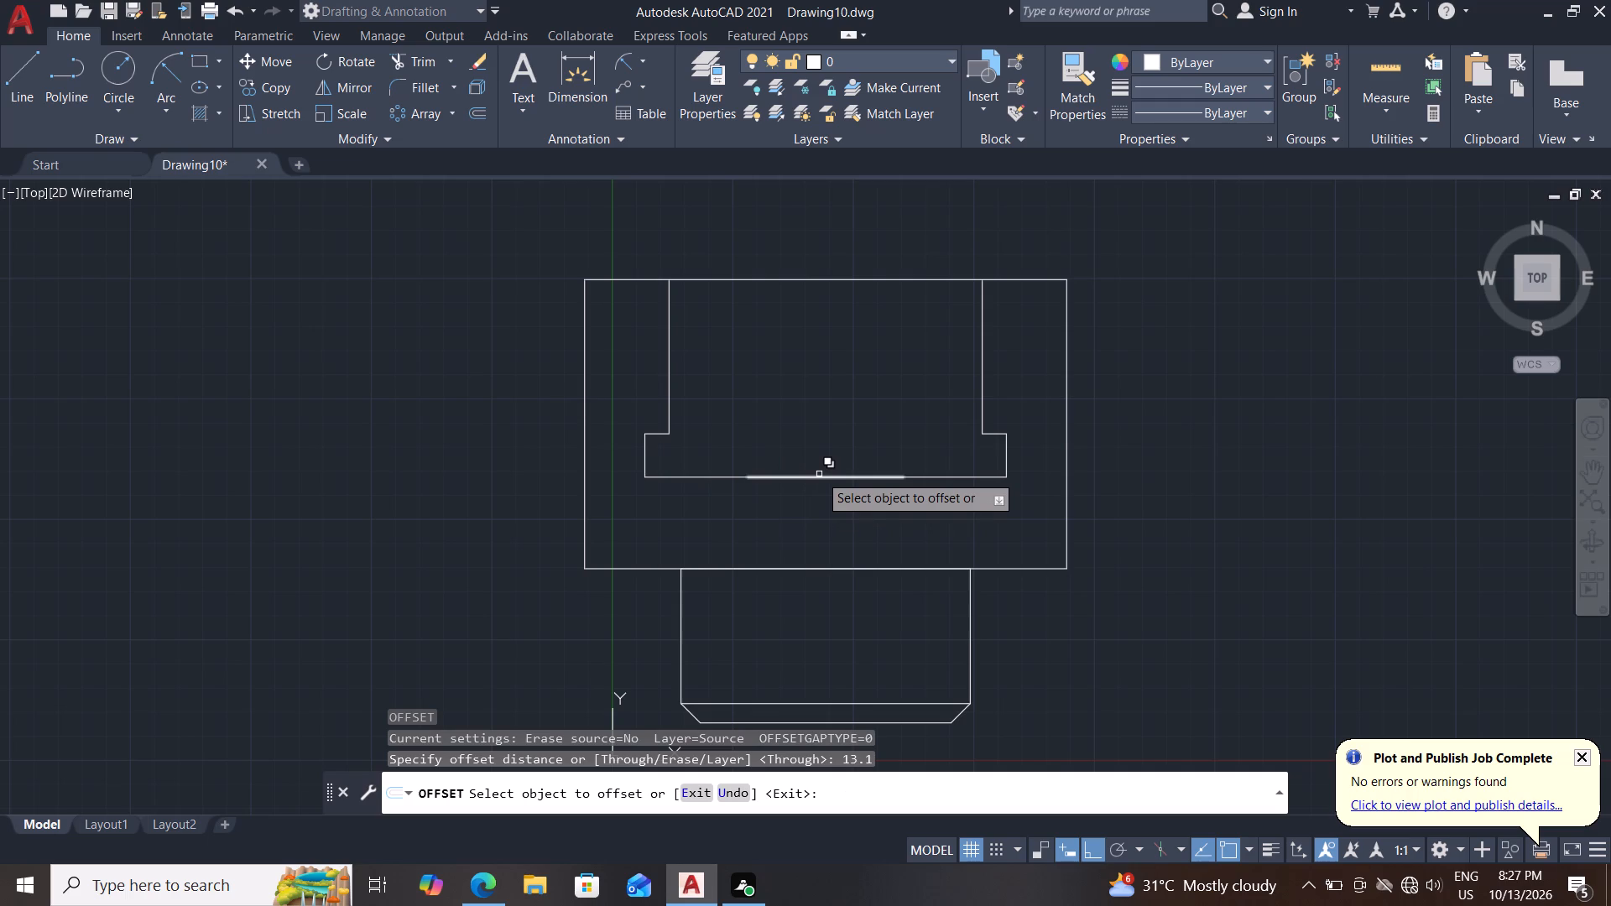
left_click(819, 474)
left_click(870, 534)
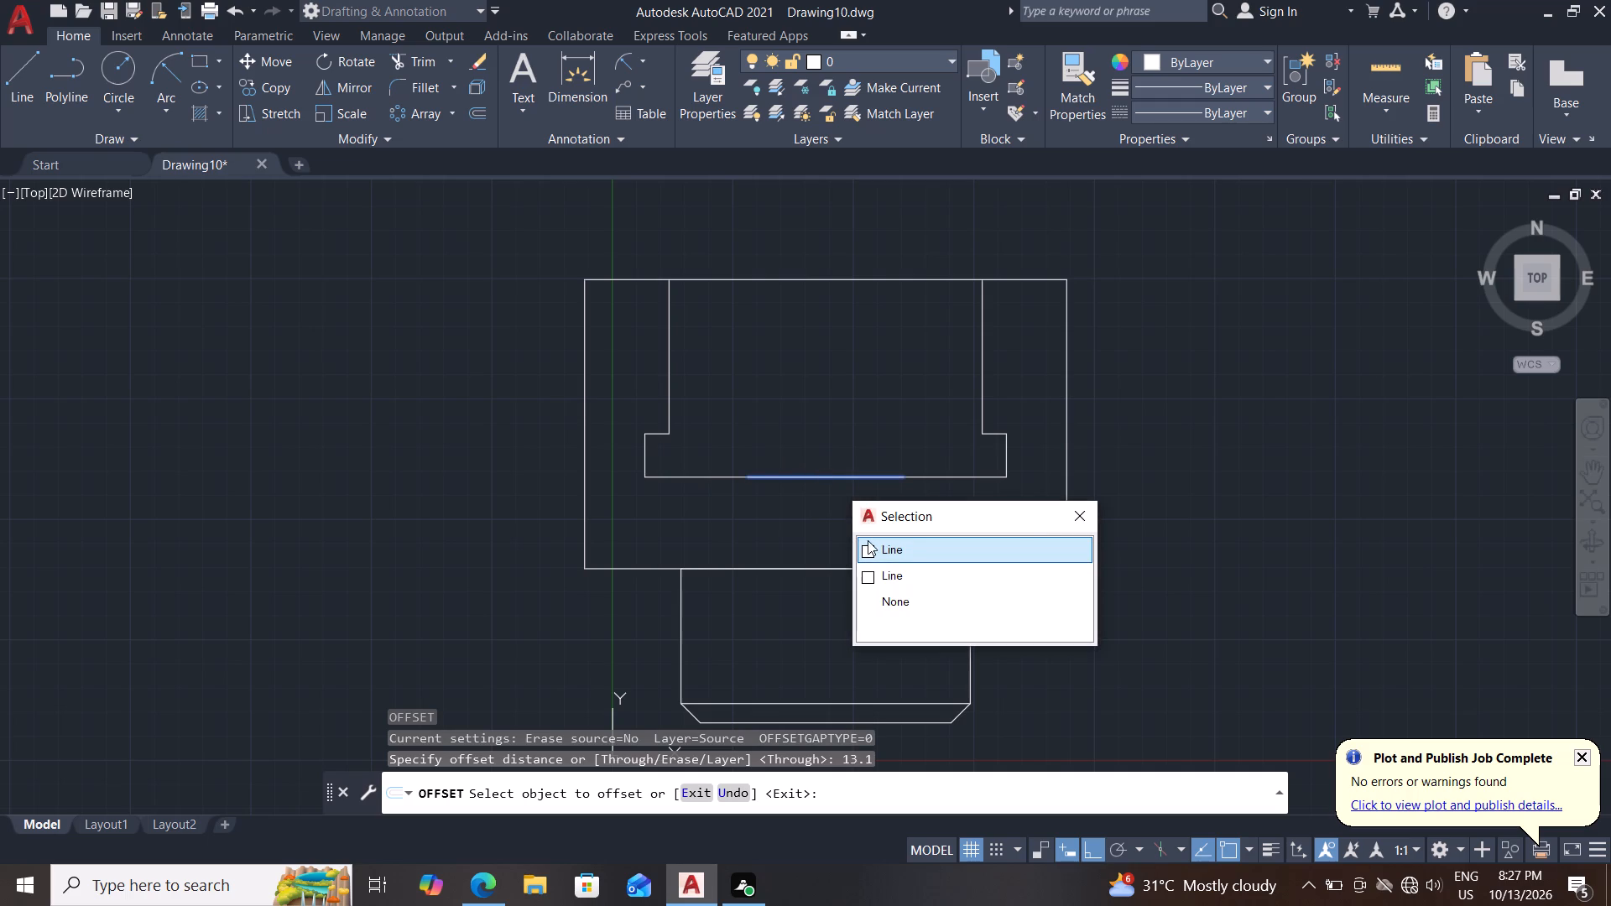
left_click(867, 543)
left_click(837, 474)
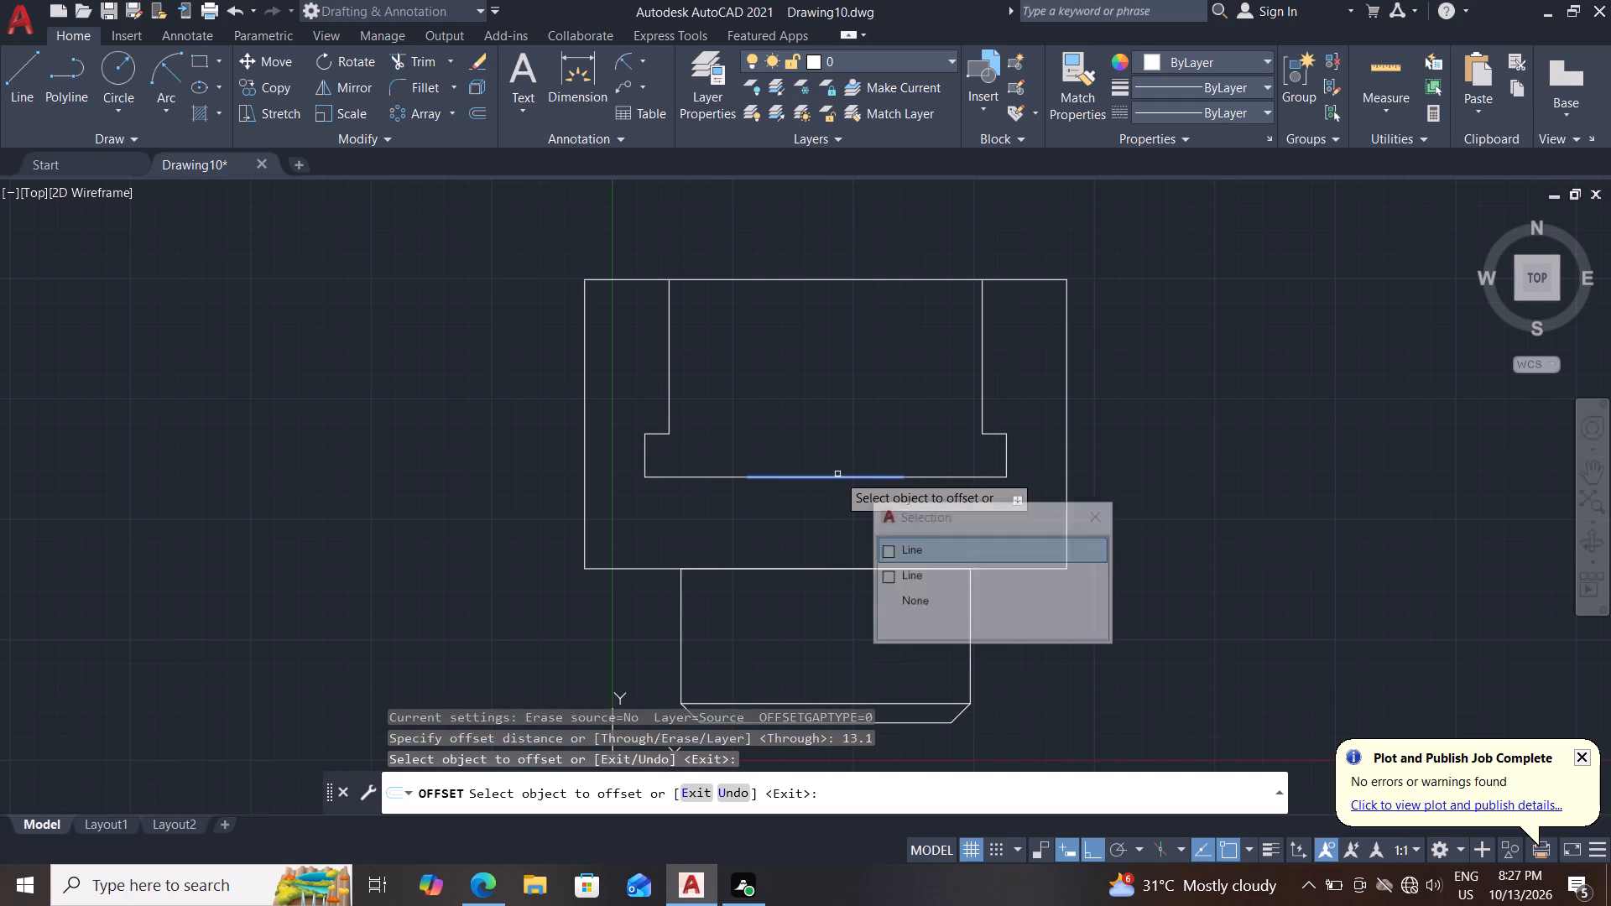
left_click(890, 553)
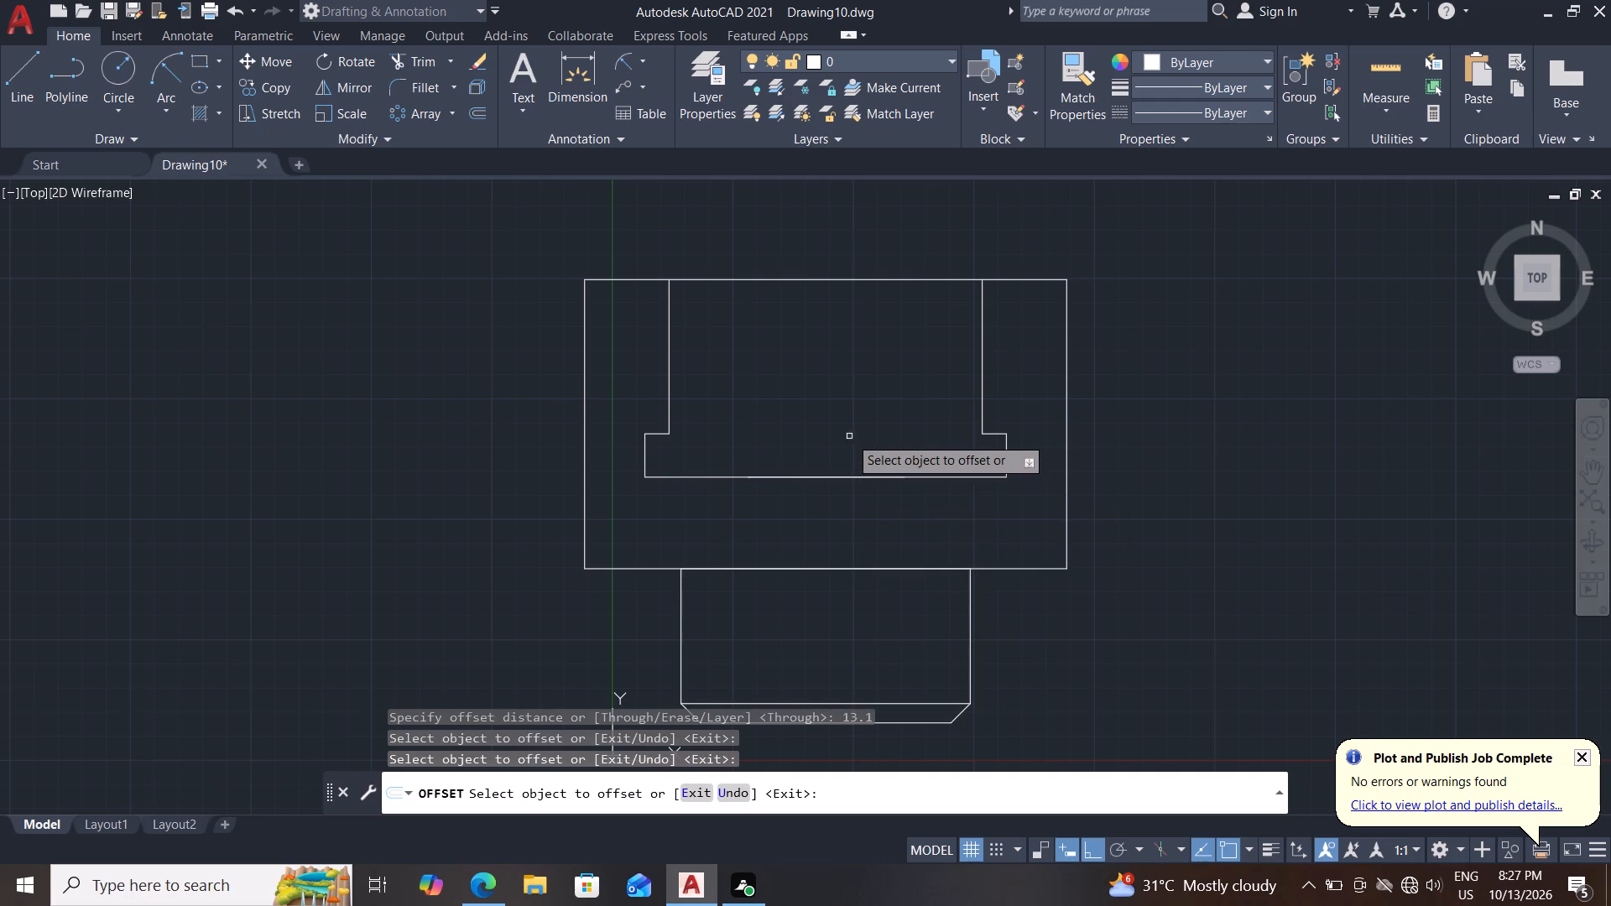
left_click(859, 477)
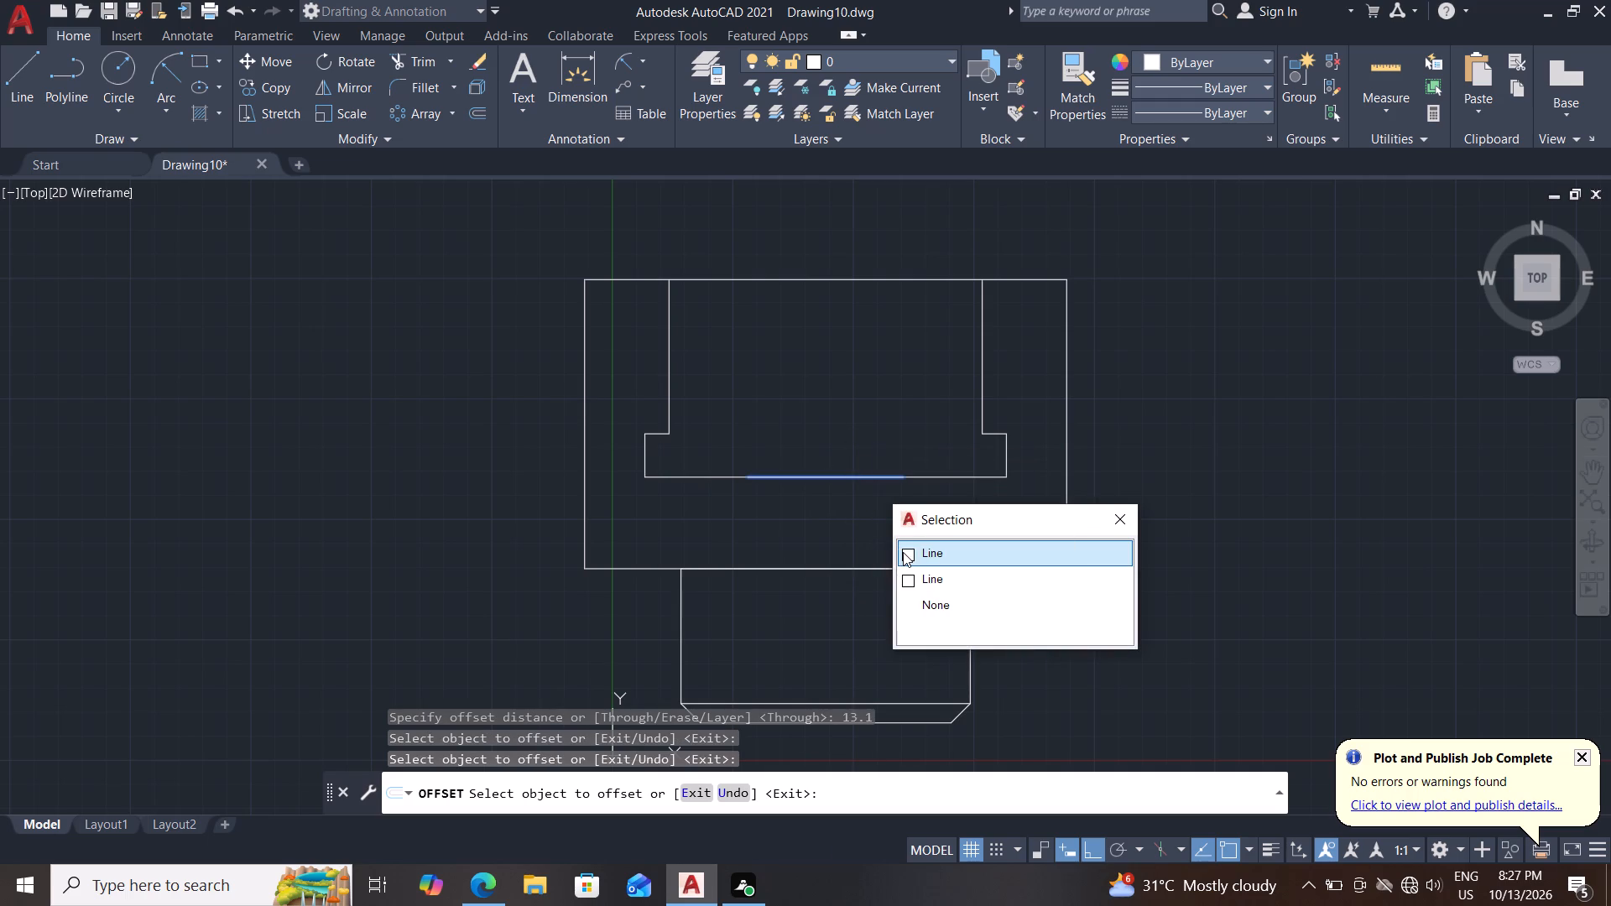
left_click(903, 552)
left_click(914, 551)
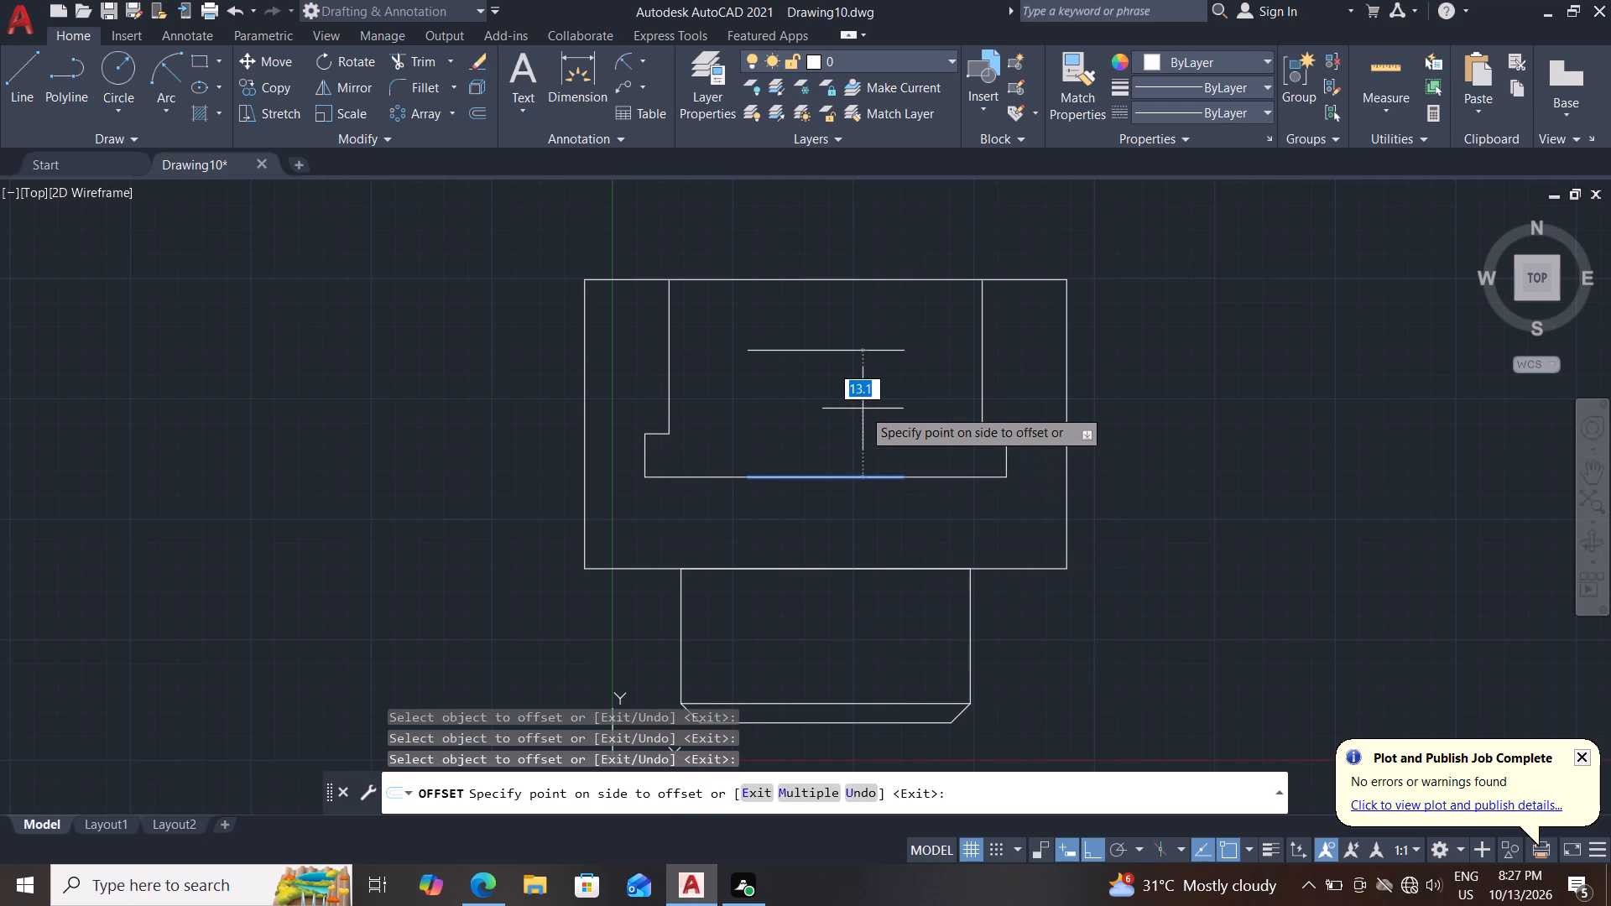
left_click(863, 409)
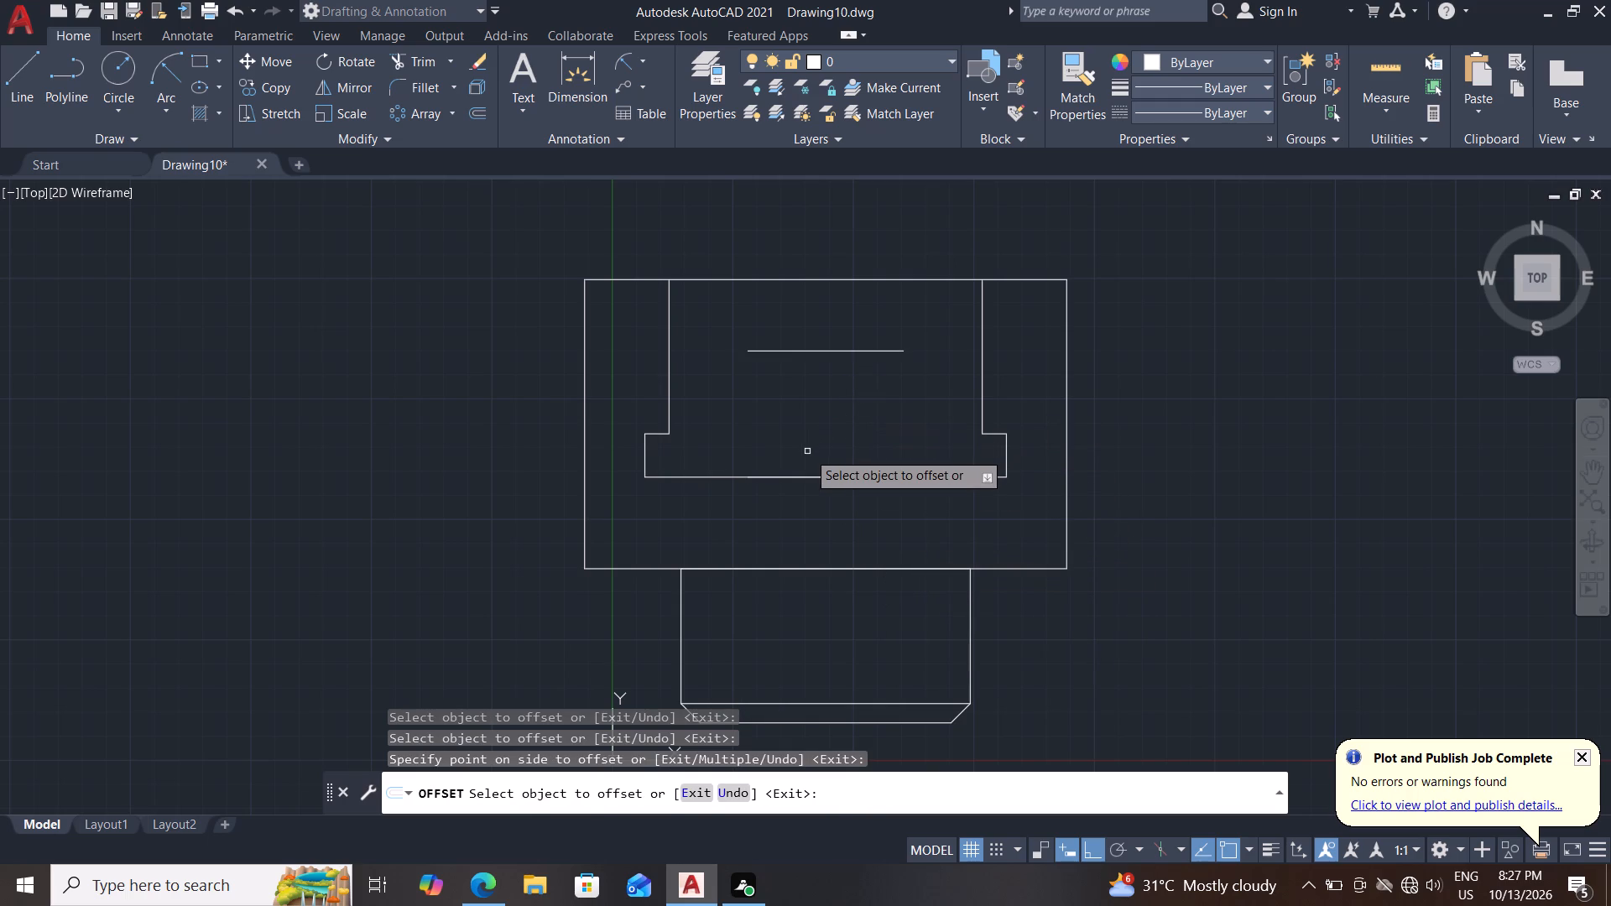
key("Escape")
key("Escape")
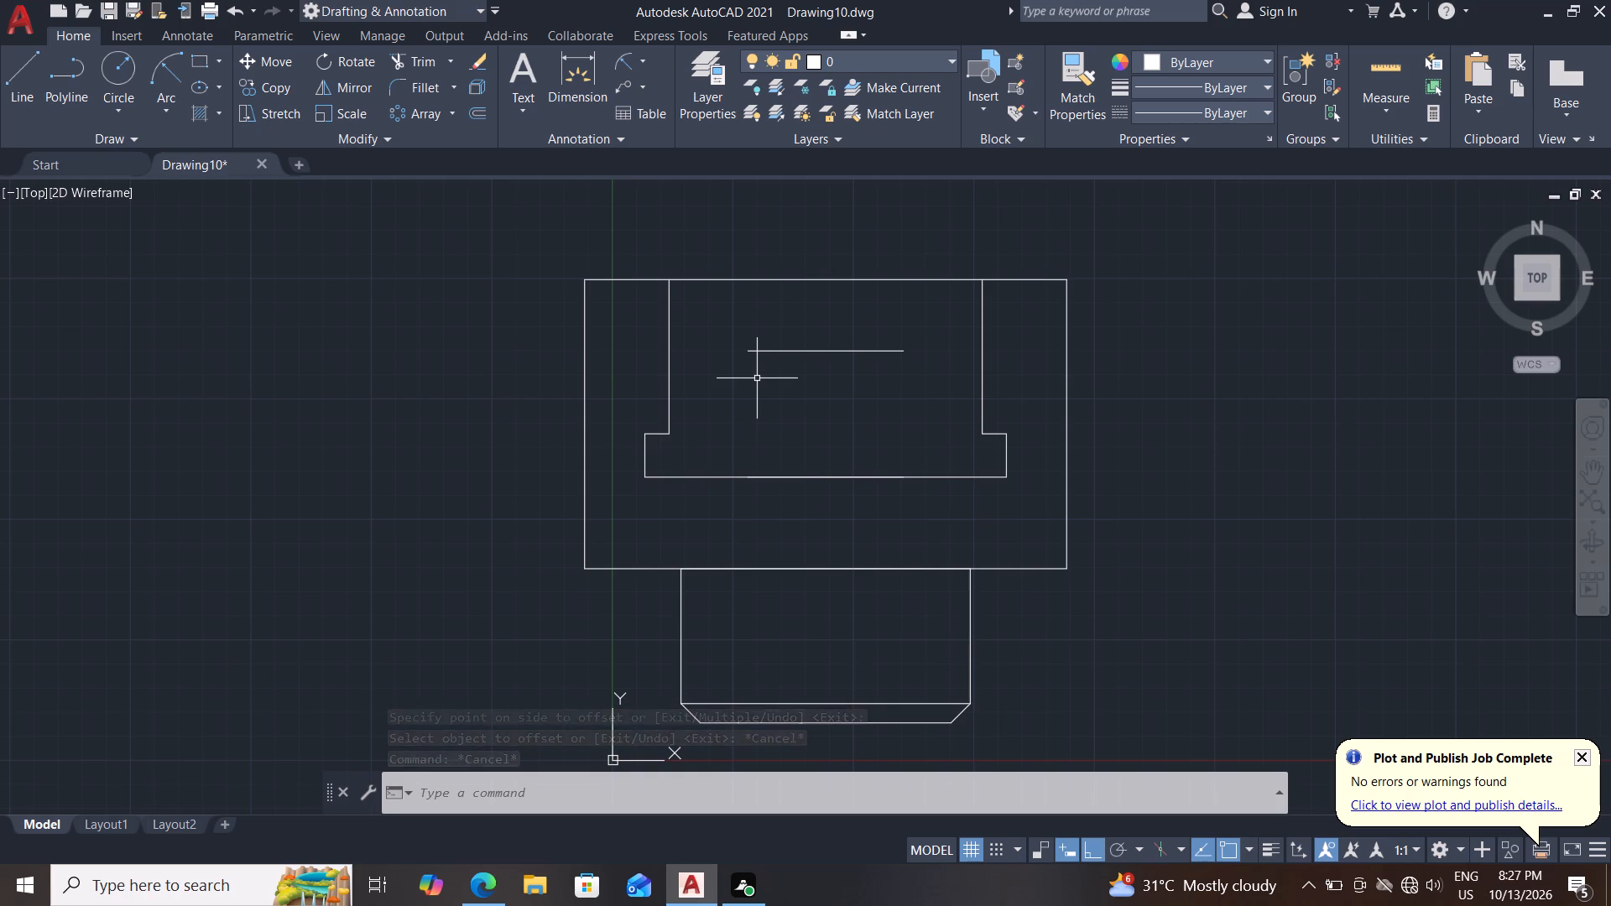
Draw a separate 6.3 mm horizontal line in the empty area left of the large rectangle.
left_click(11, 70)
left_click(279, 553)
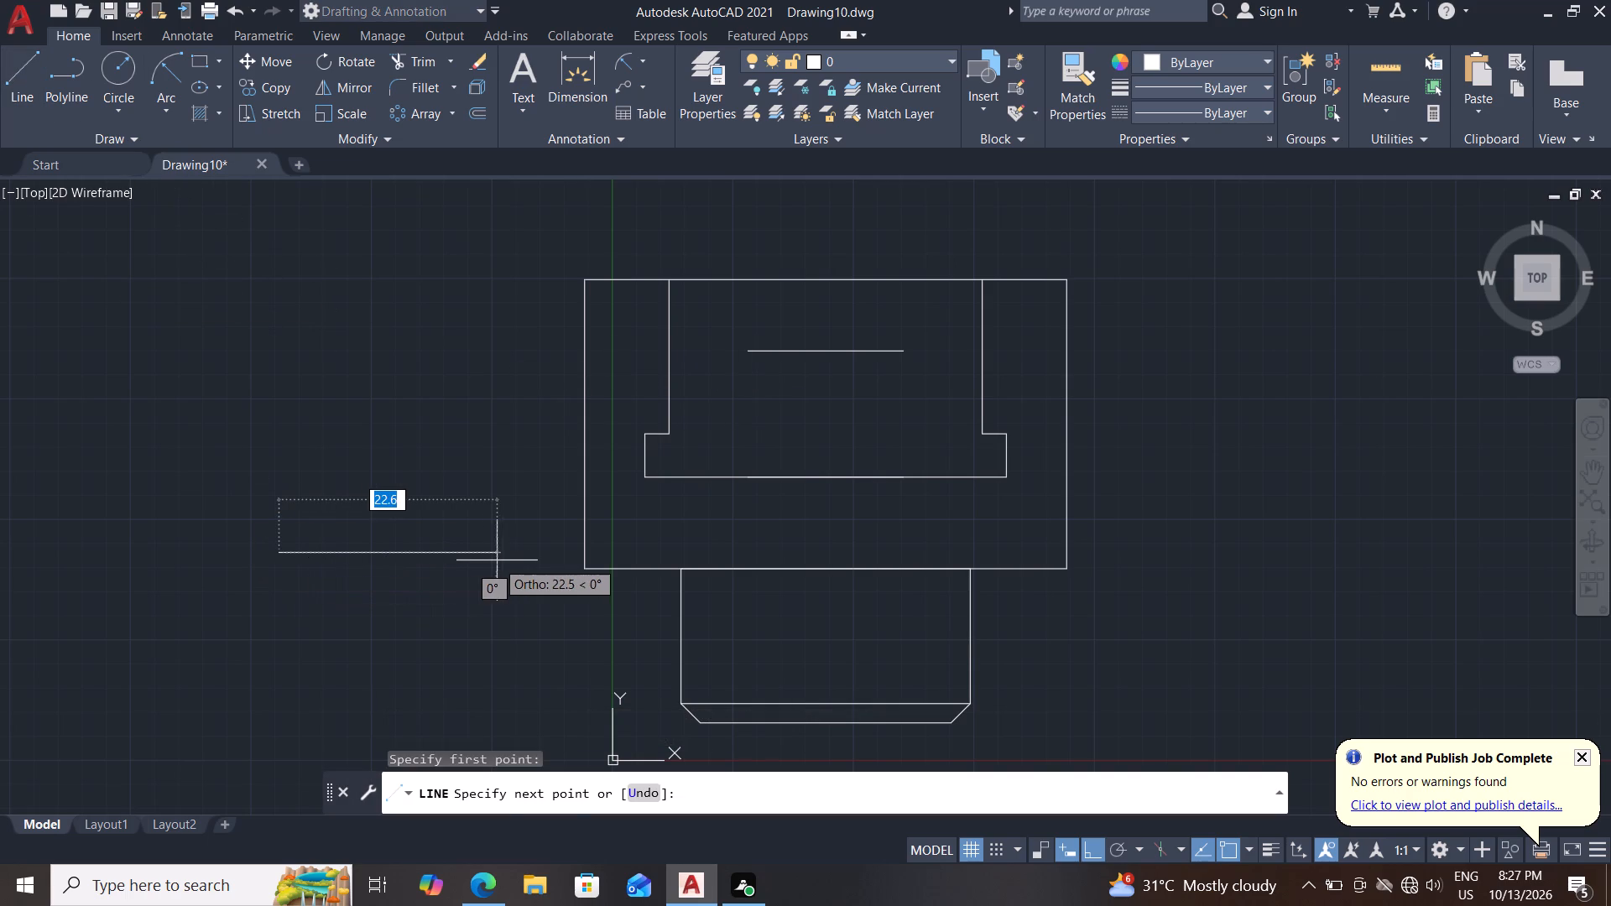
type("6.3")
key("Return")
key("Escape")
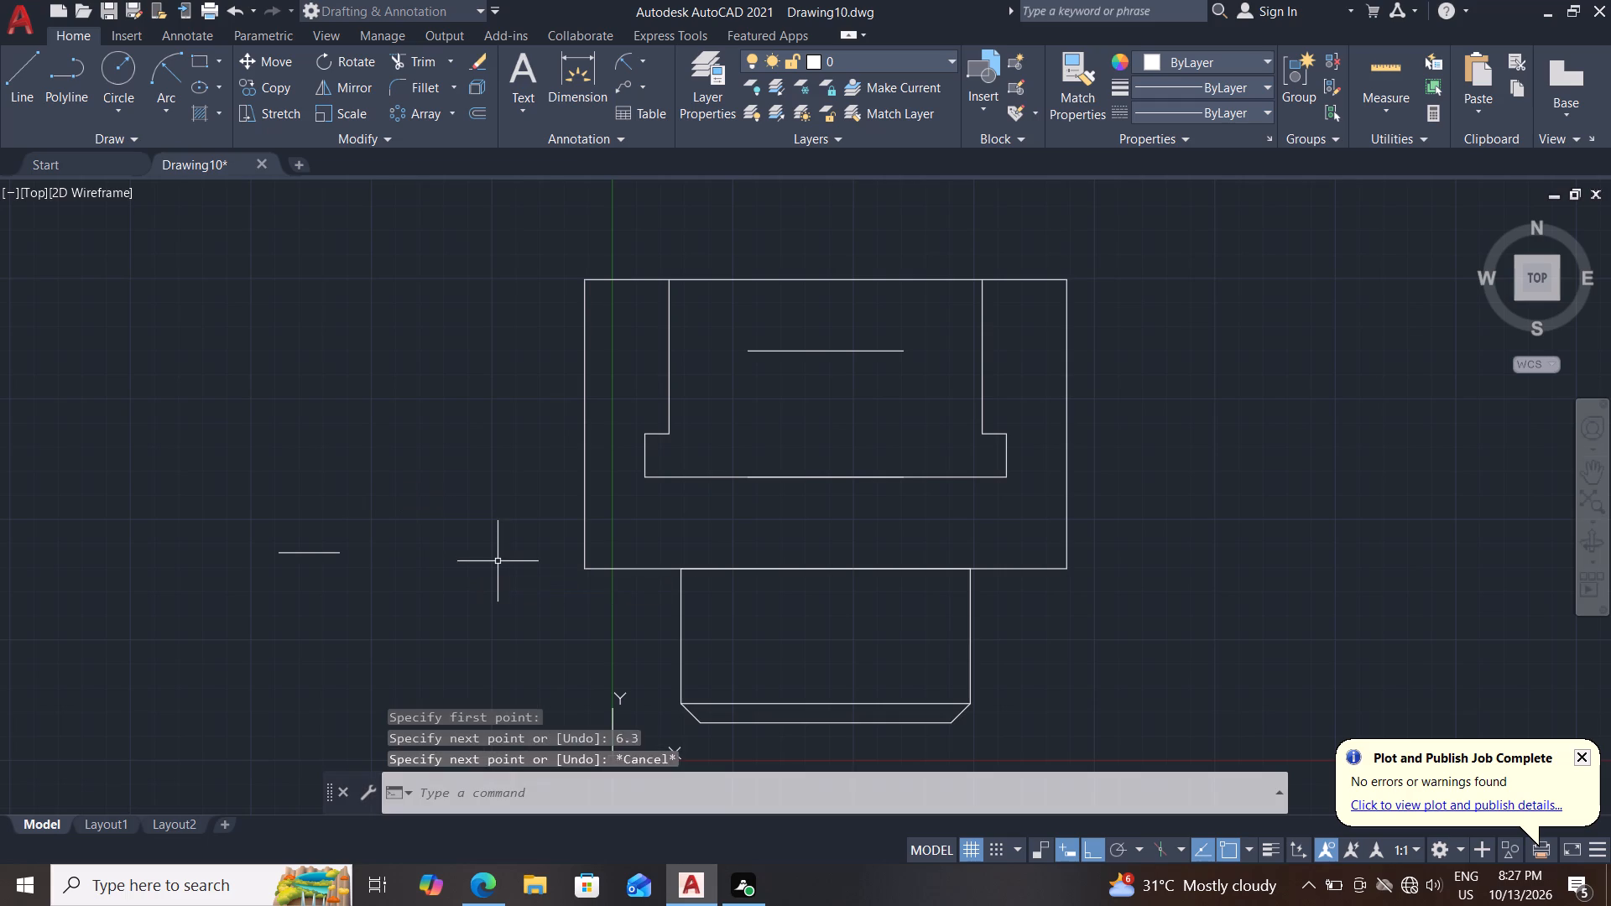
key("Escape")
Move the 6.3 mm line by its midpoint onto the midpoint of the upper 16.2 mm offset line.
left_click(373, 496)
left_click(187, 609)
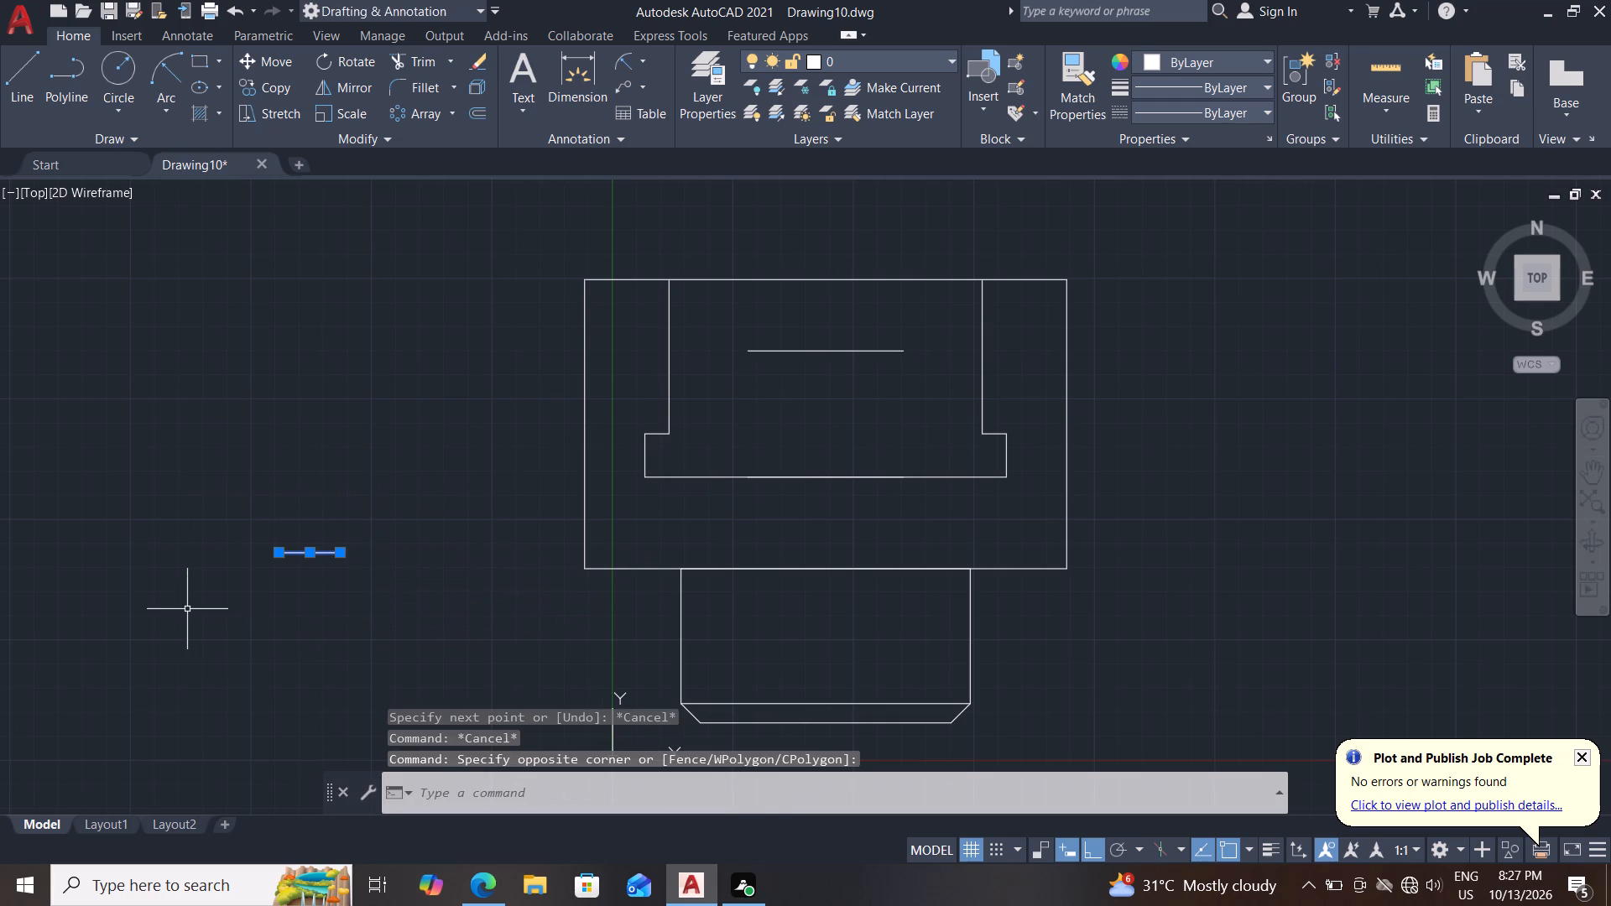
key("m")
key("Return")
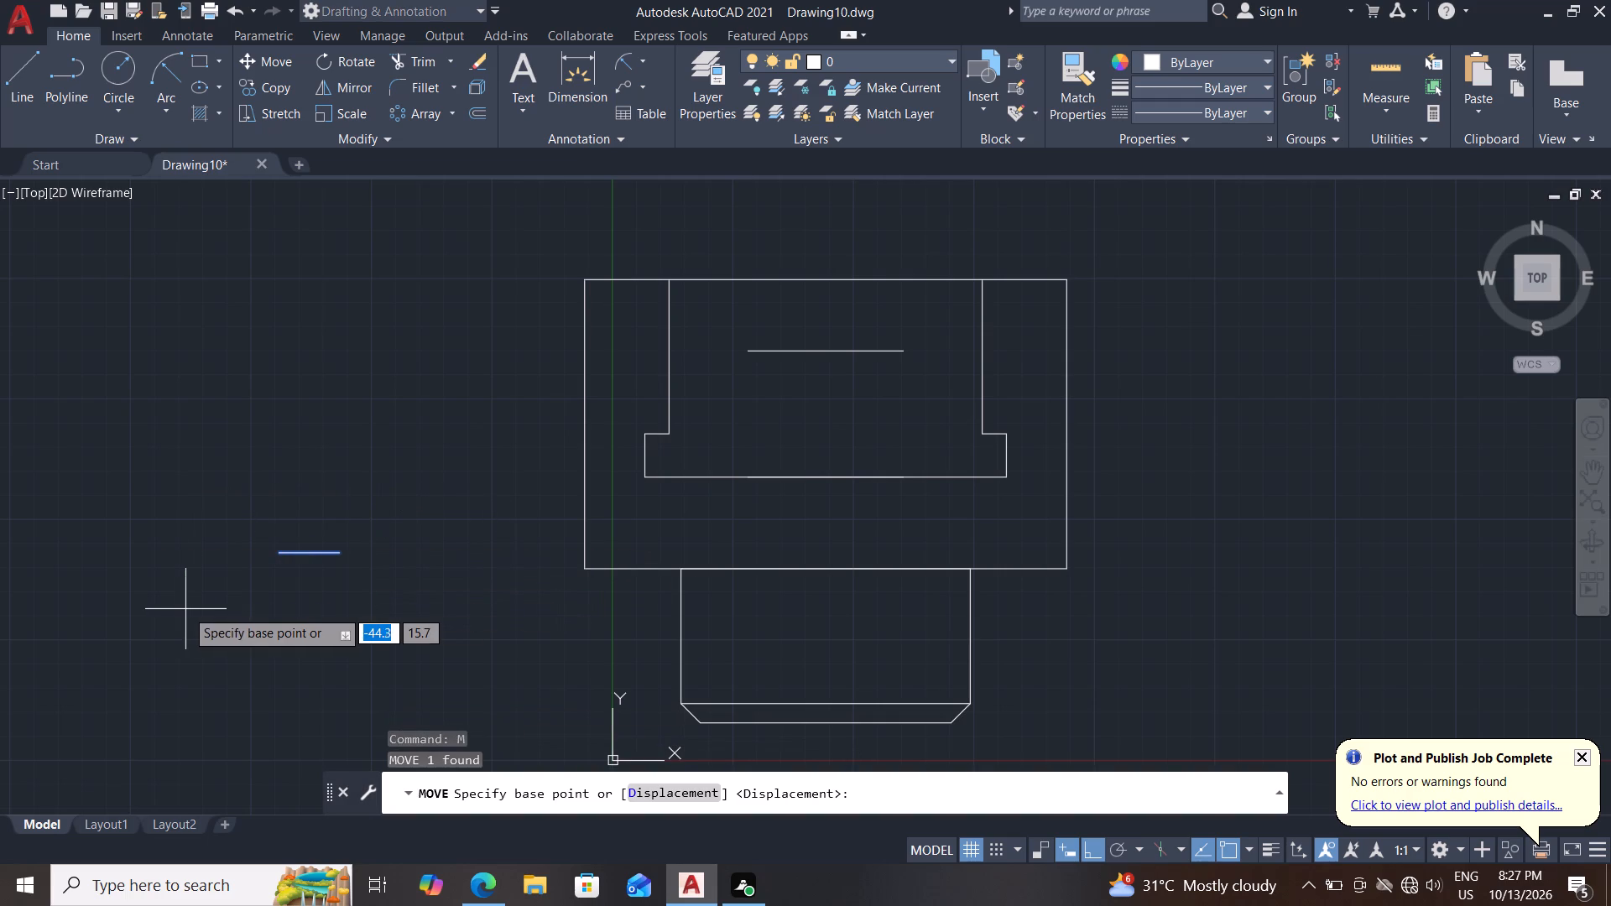
left_click_drag(312, 557, 327, 552)
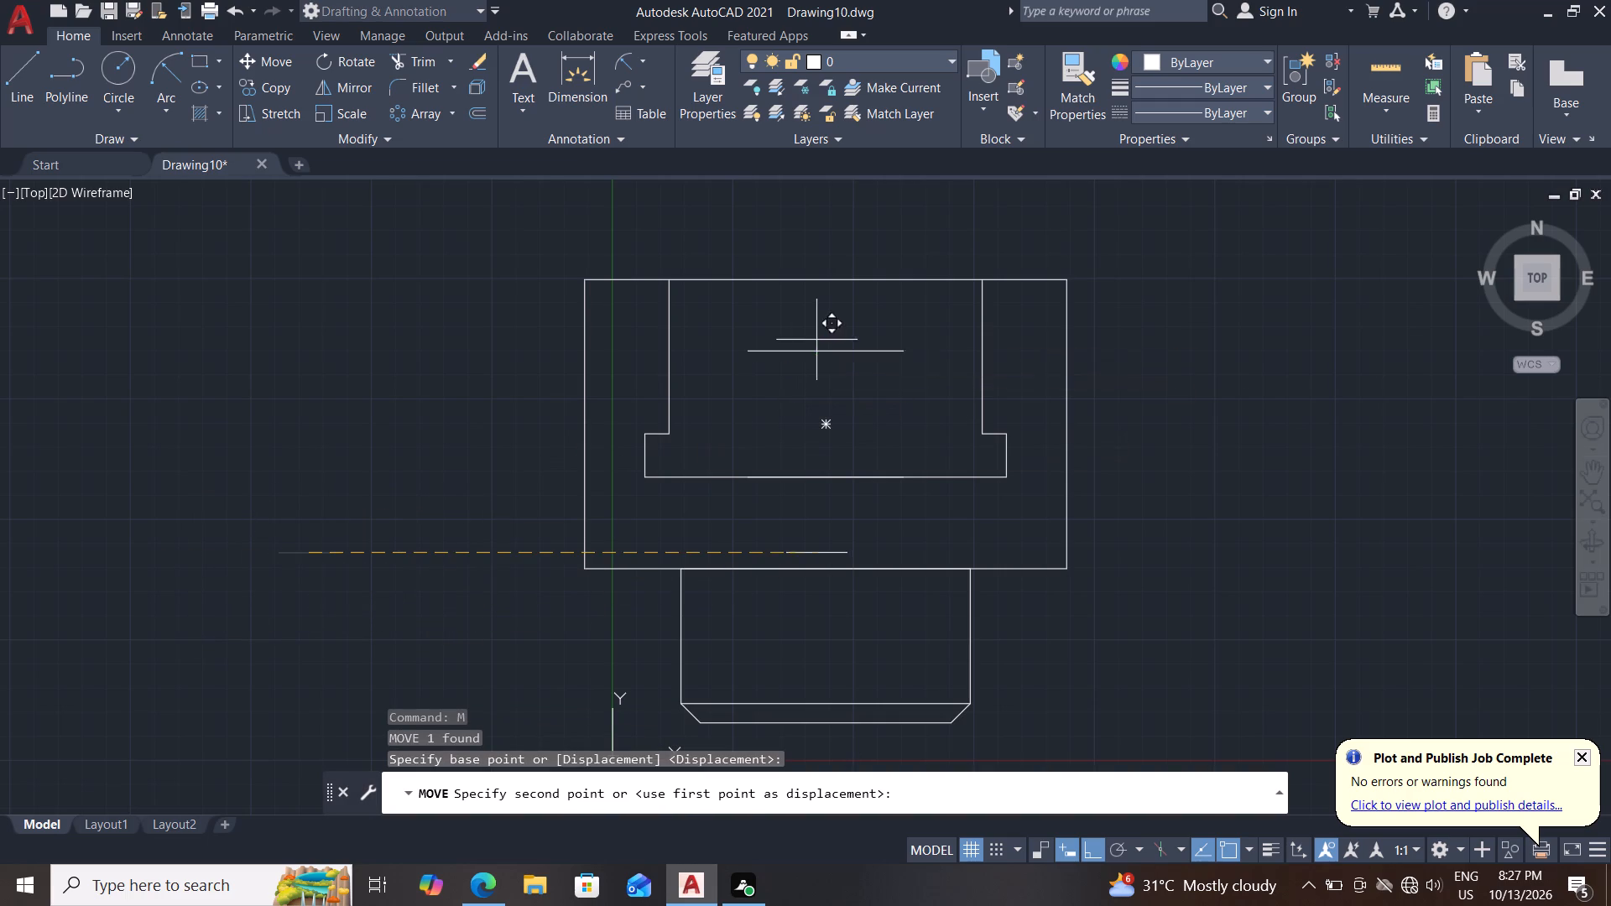
left_click(832, 350)
left_click(894, 353)
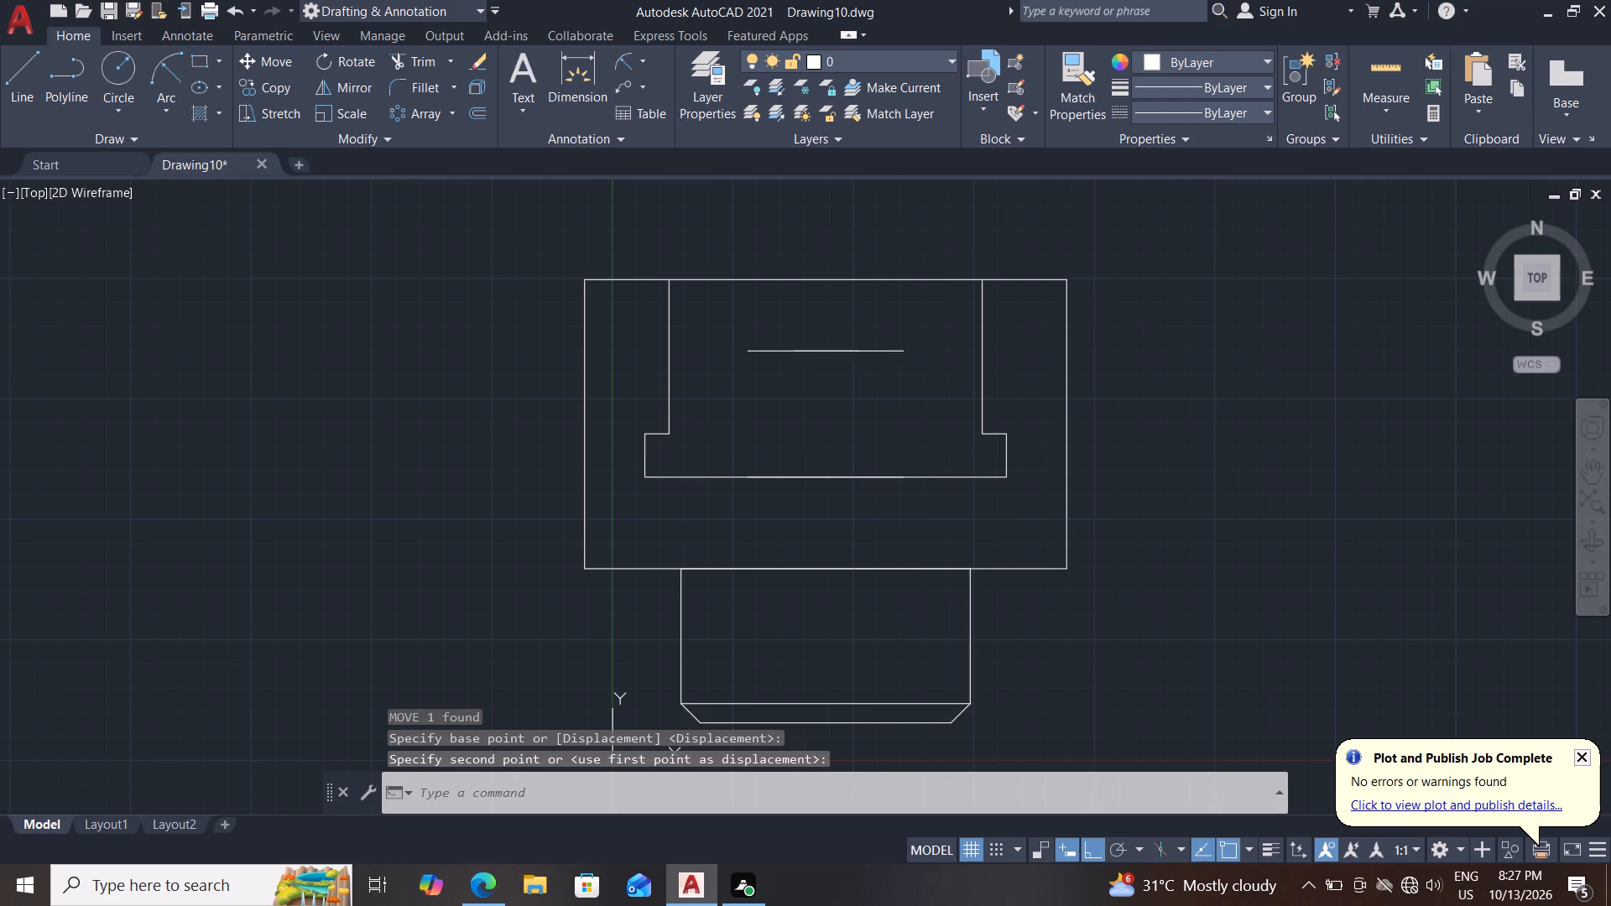
Delete the upper 16.2 mm offset line, keeping the 6.3 mm line centred on it.
key("Delete")
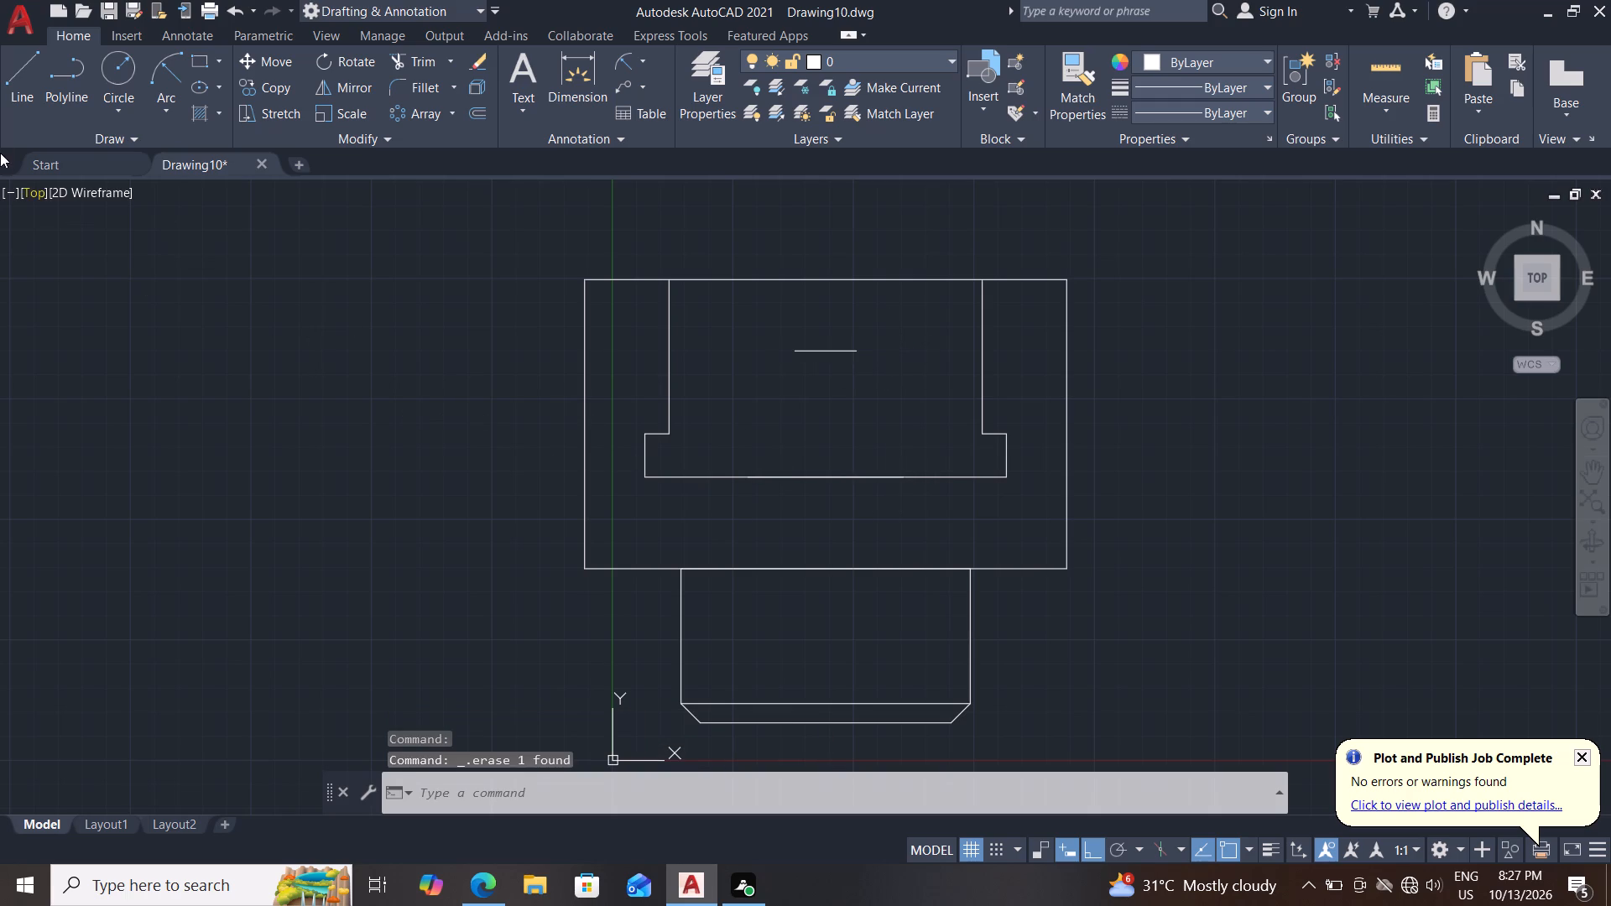
Draw the boss's left side: a 10 mm vertical line up from the 16.2 mm line's left end, joined to the 6.3 mm line's left end.
left_click(17, 82)
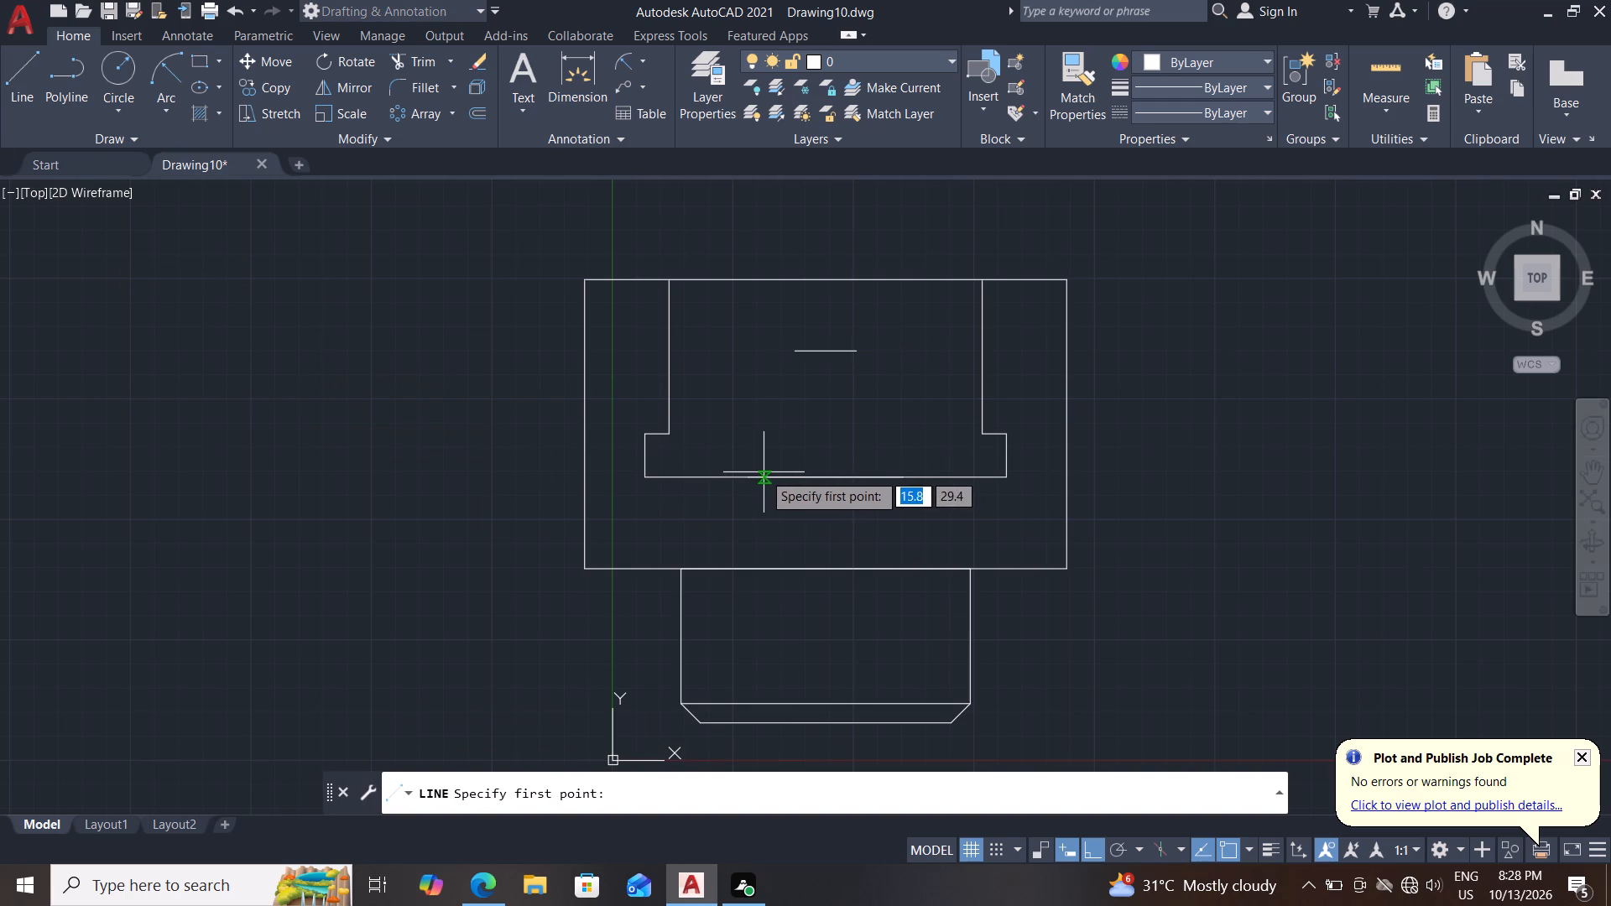
left_click(755, 476)
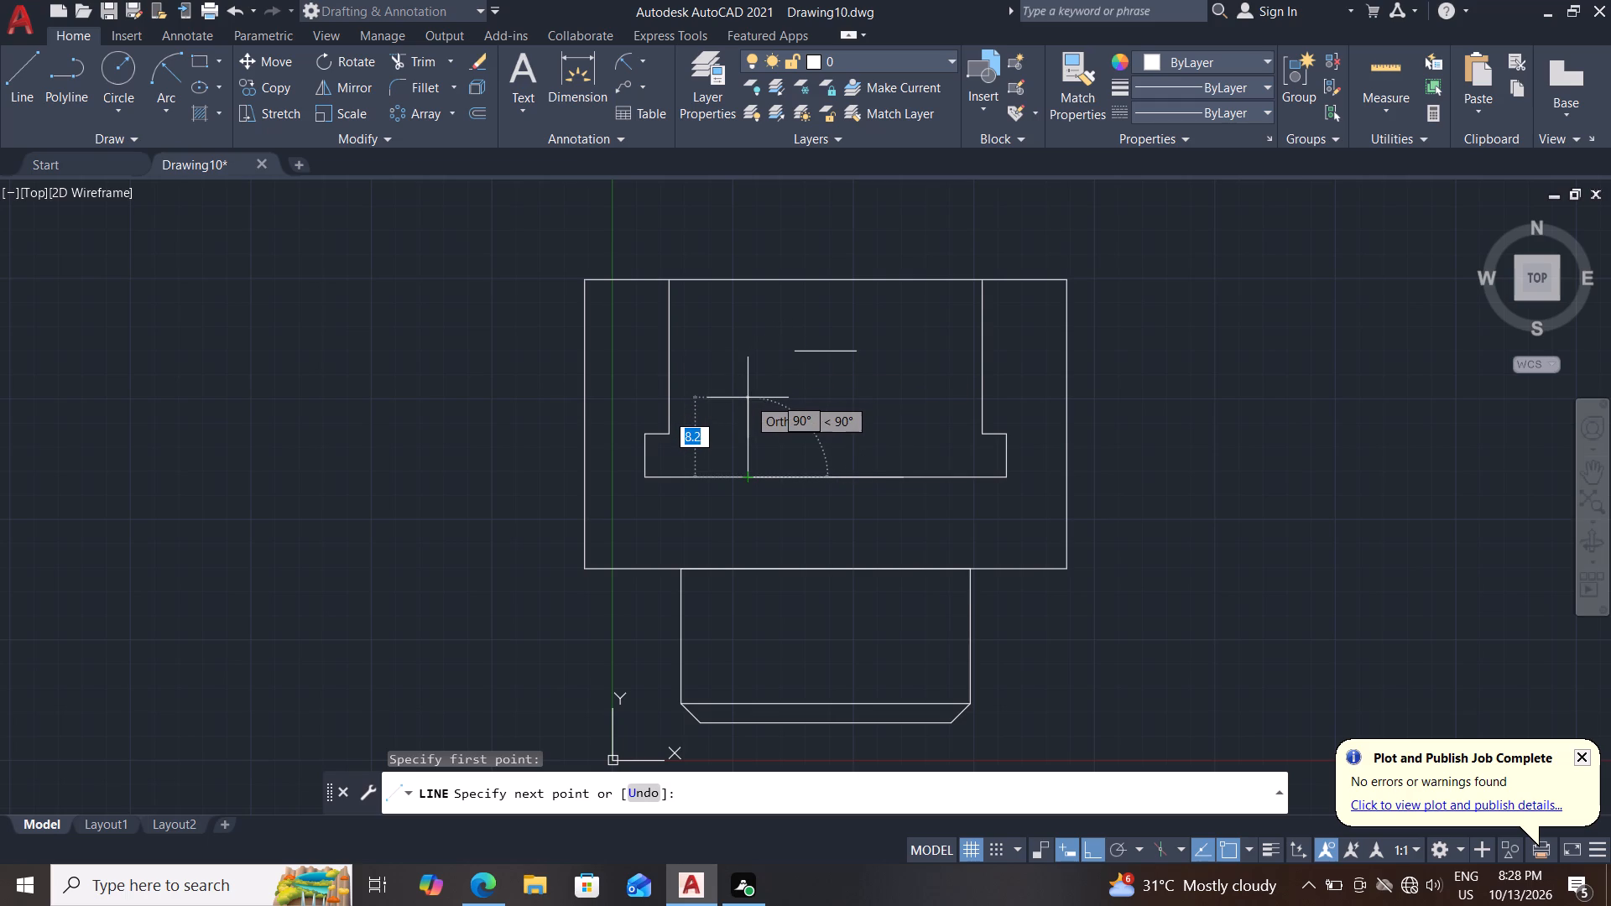
type("10")
key("Return")
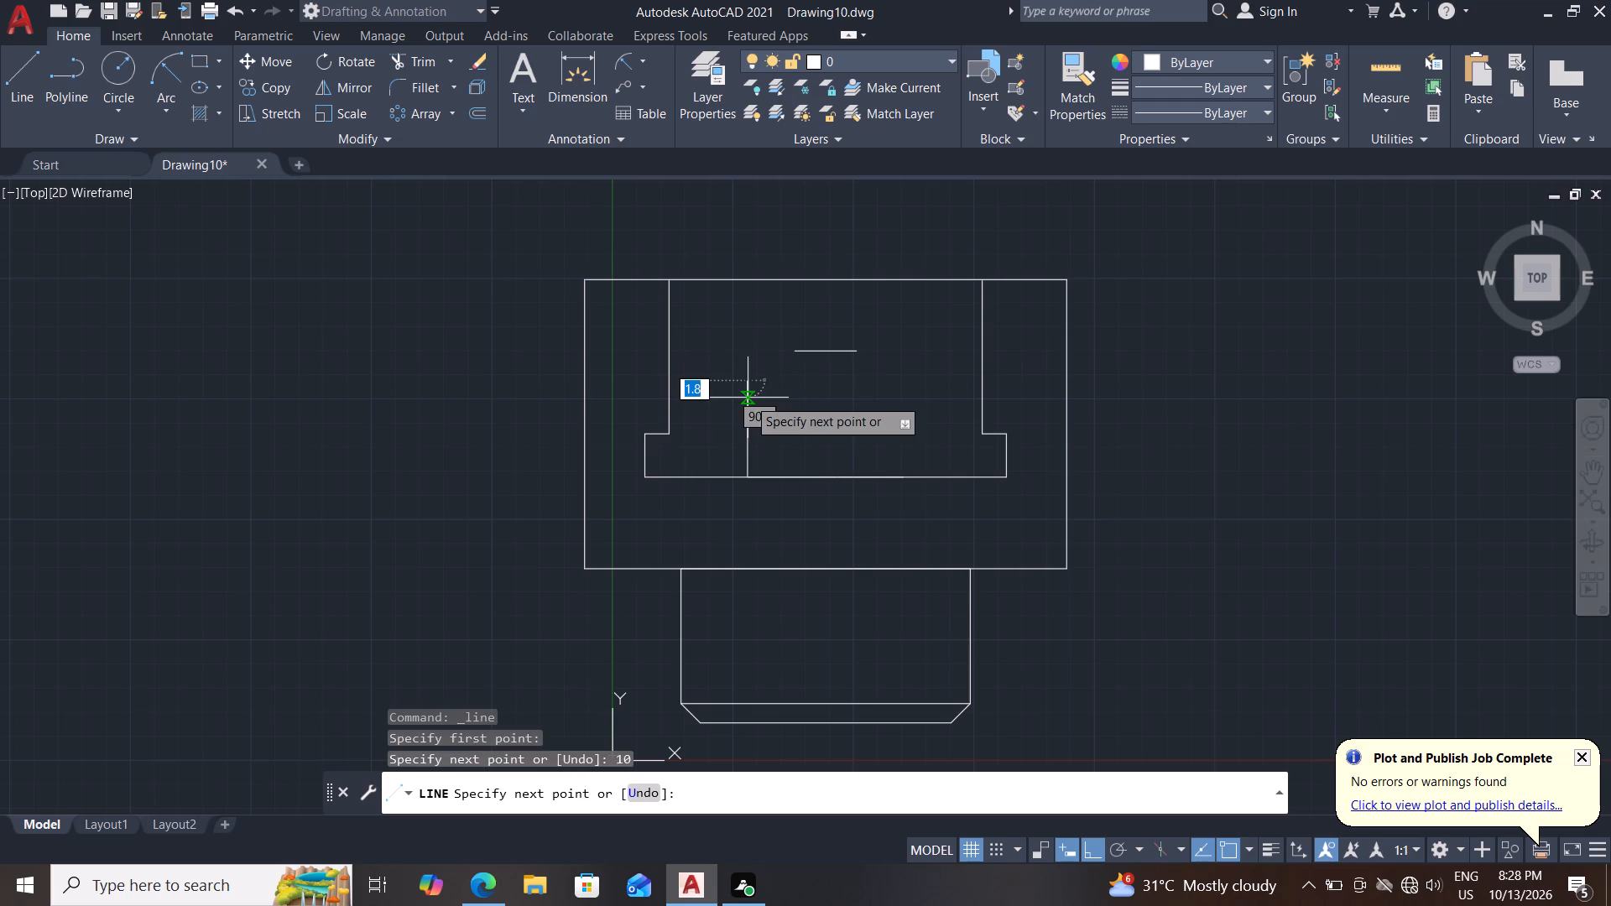
left_click(790, 342)
key("Escape")
key("Escape")
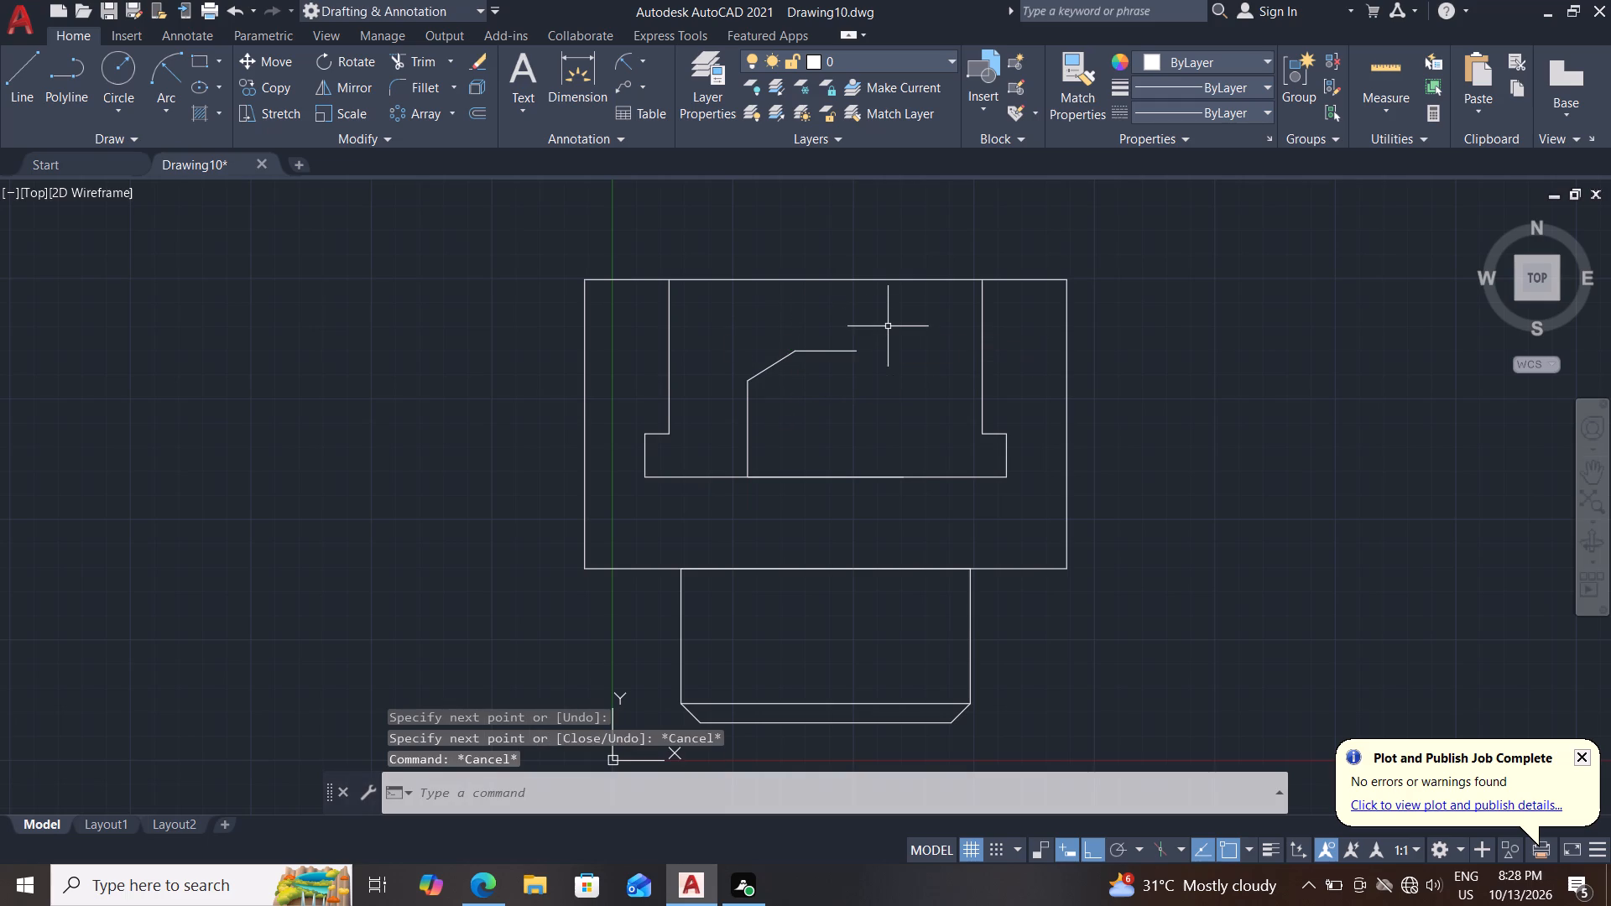
Mirror the boss's vertical and sloped left lines about the vertical axis through the base and top midpoints, keeping the originals.
left_click(777, 377)
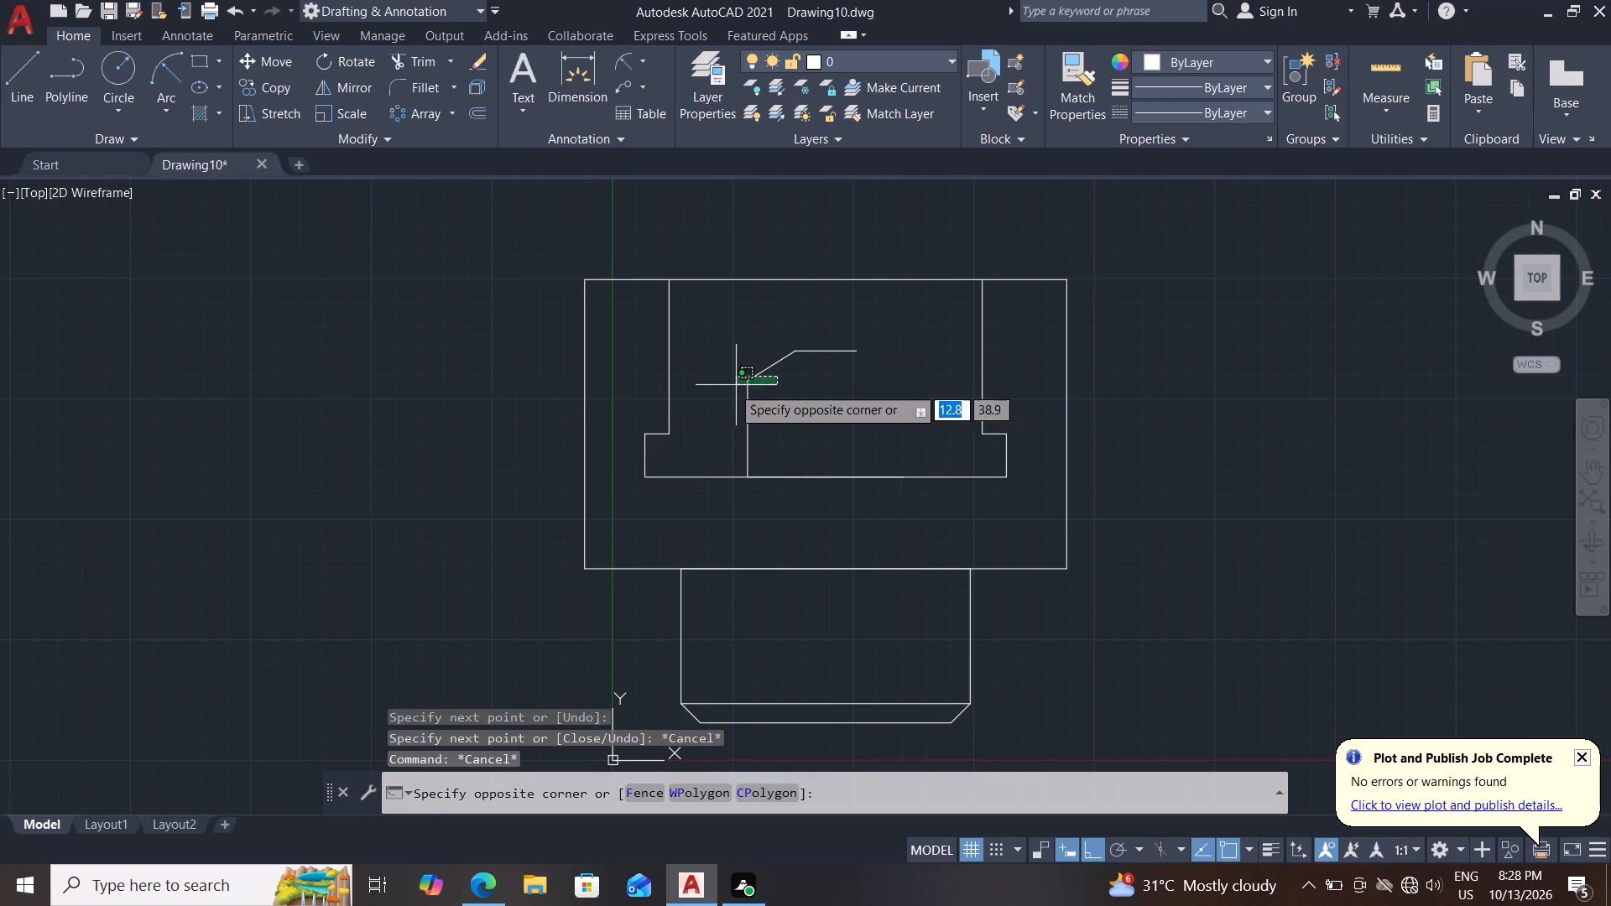
left_click(723, 409)
key("m")
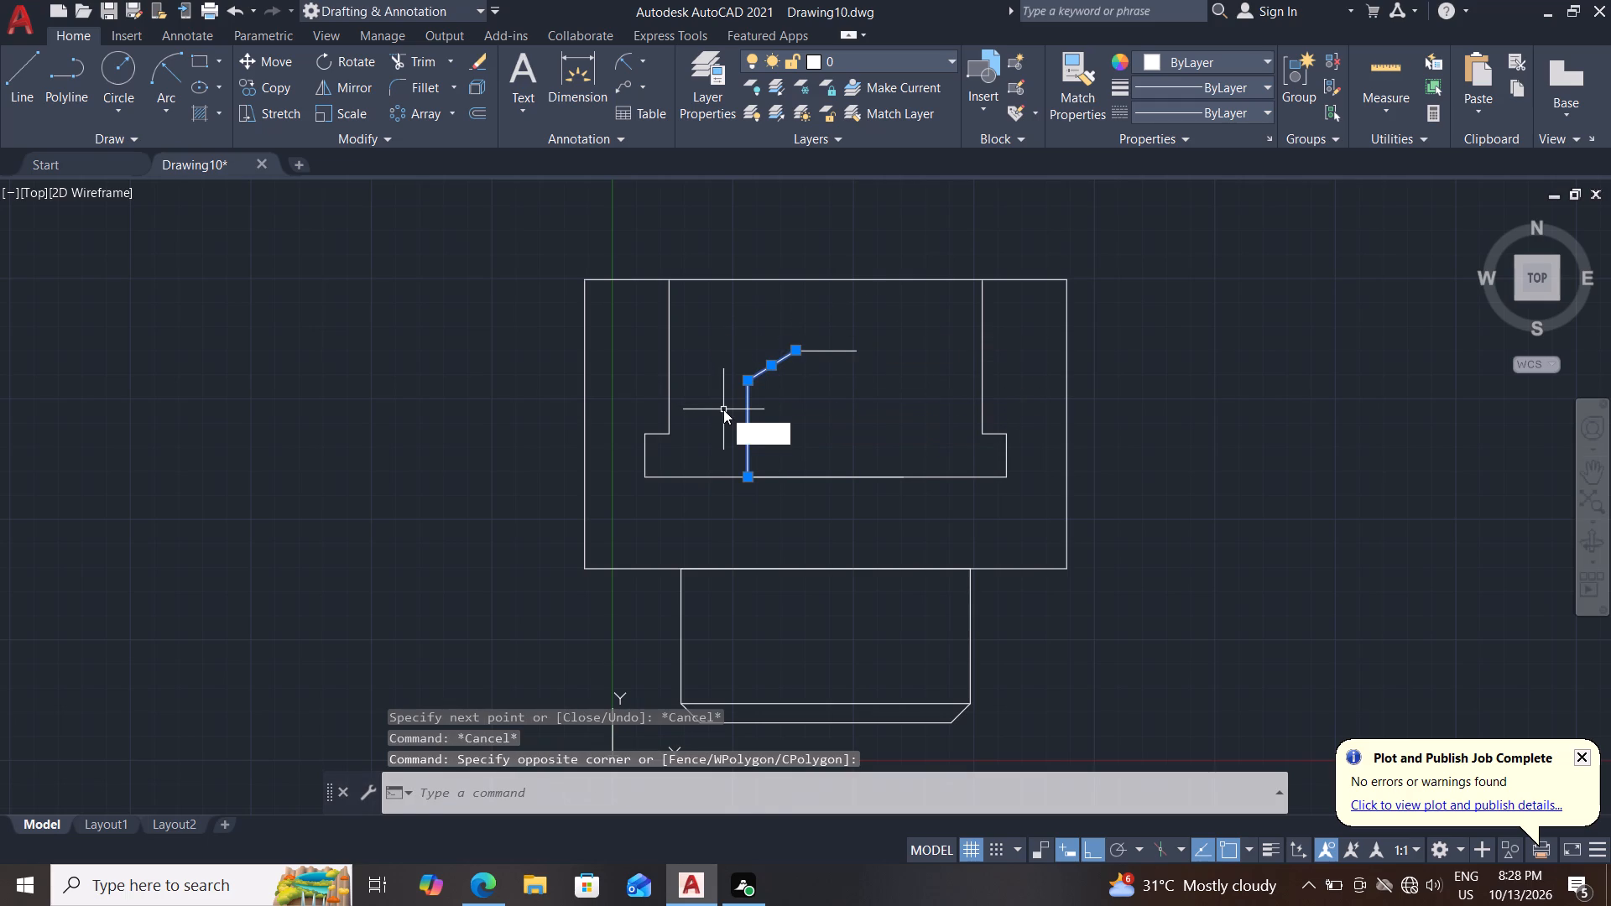
left_click(771, 487)
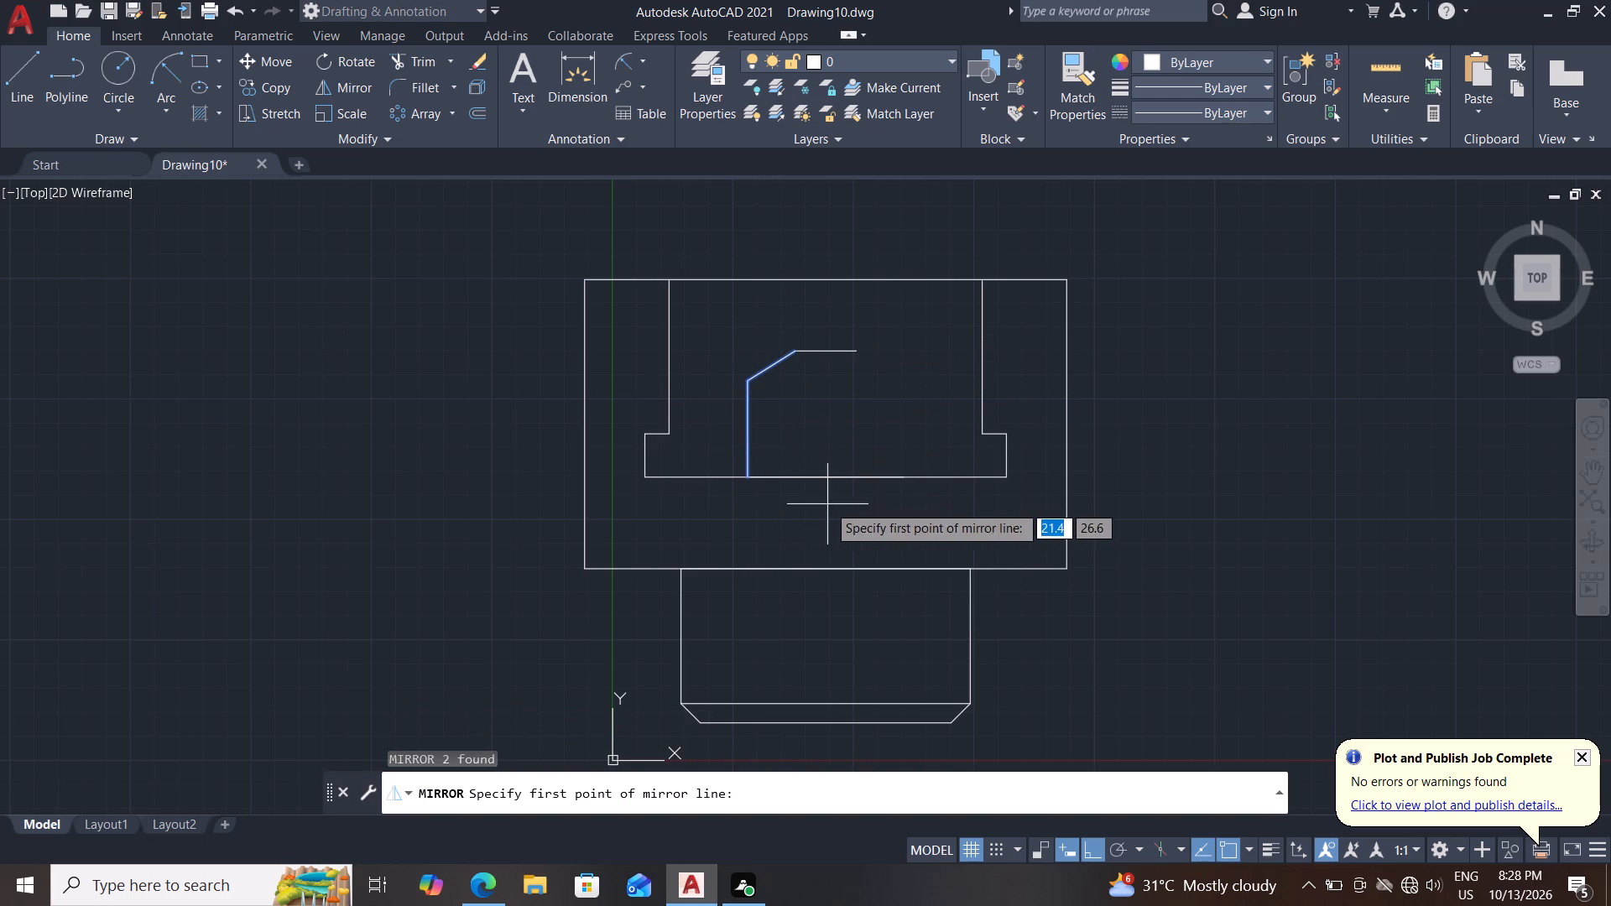
left_click(831, 476)
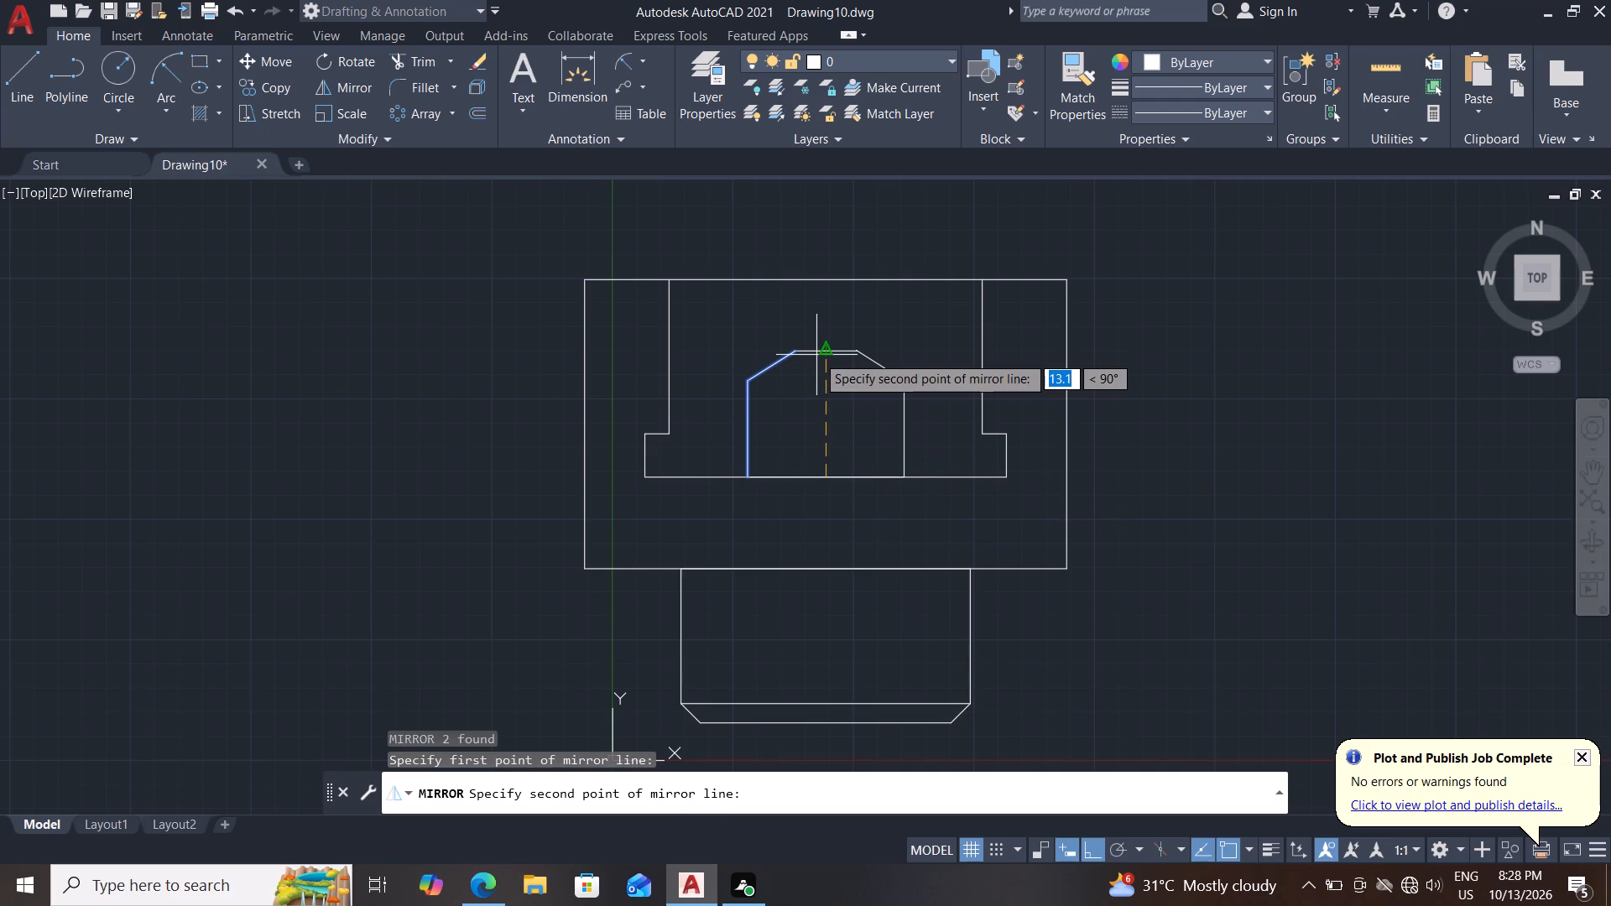
left_click(816, 355)
left_click_drag(843, 420, 816, 355)
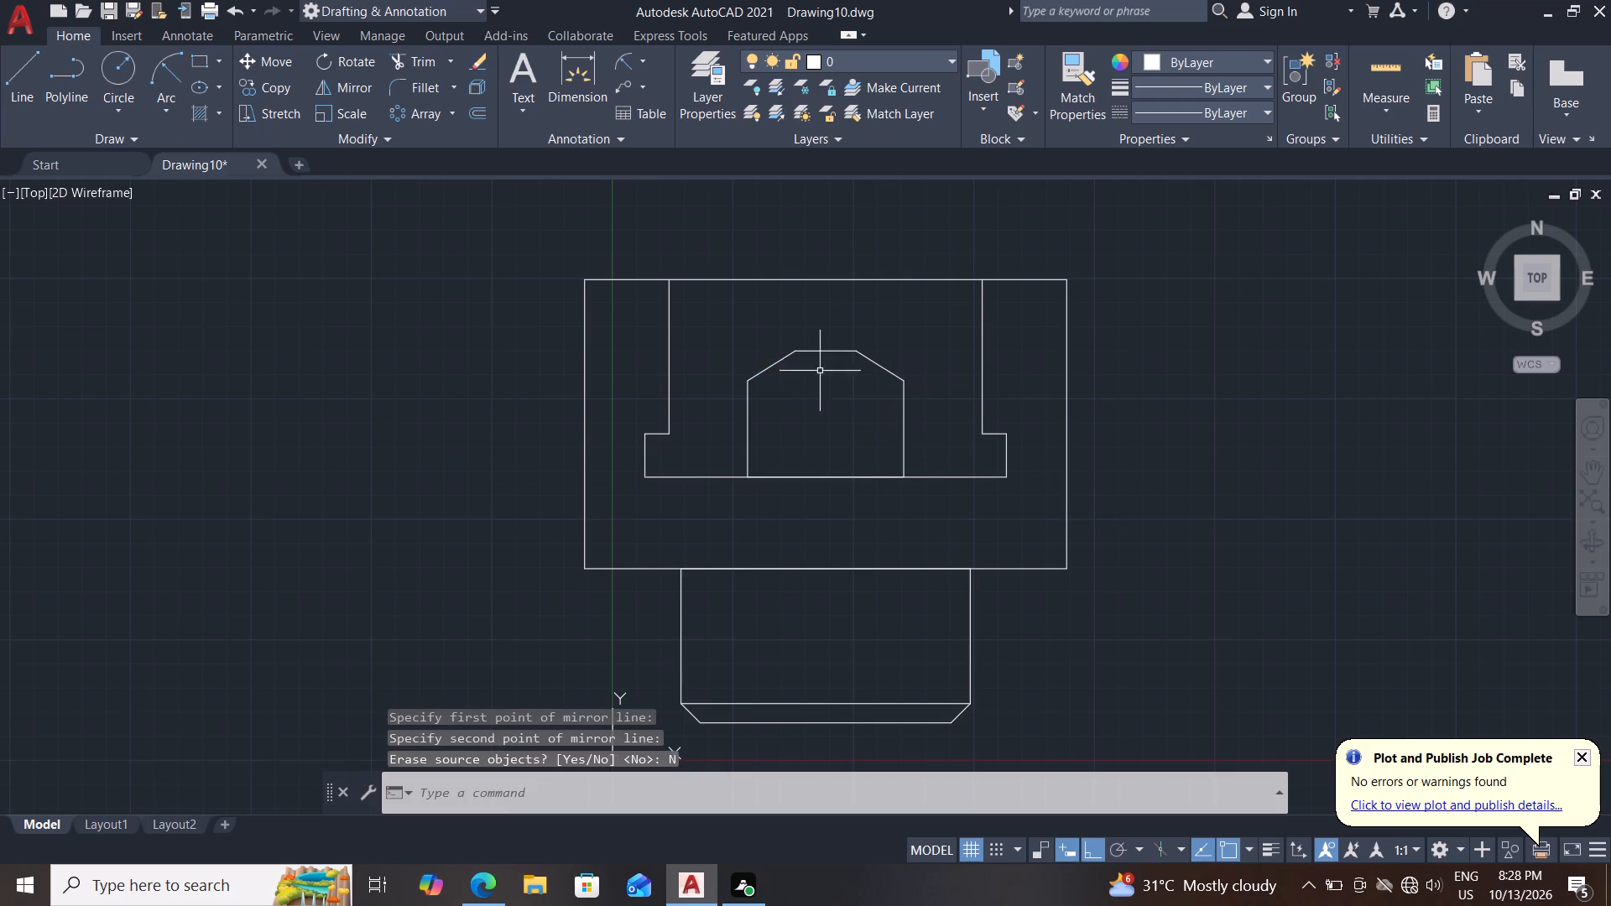
Delete the 16.2 mm line that overlaps the recess's bottom line beneath the boss.
scroll(847, 388, "up", 4)
scroll(847, 385, "down", 3)
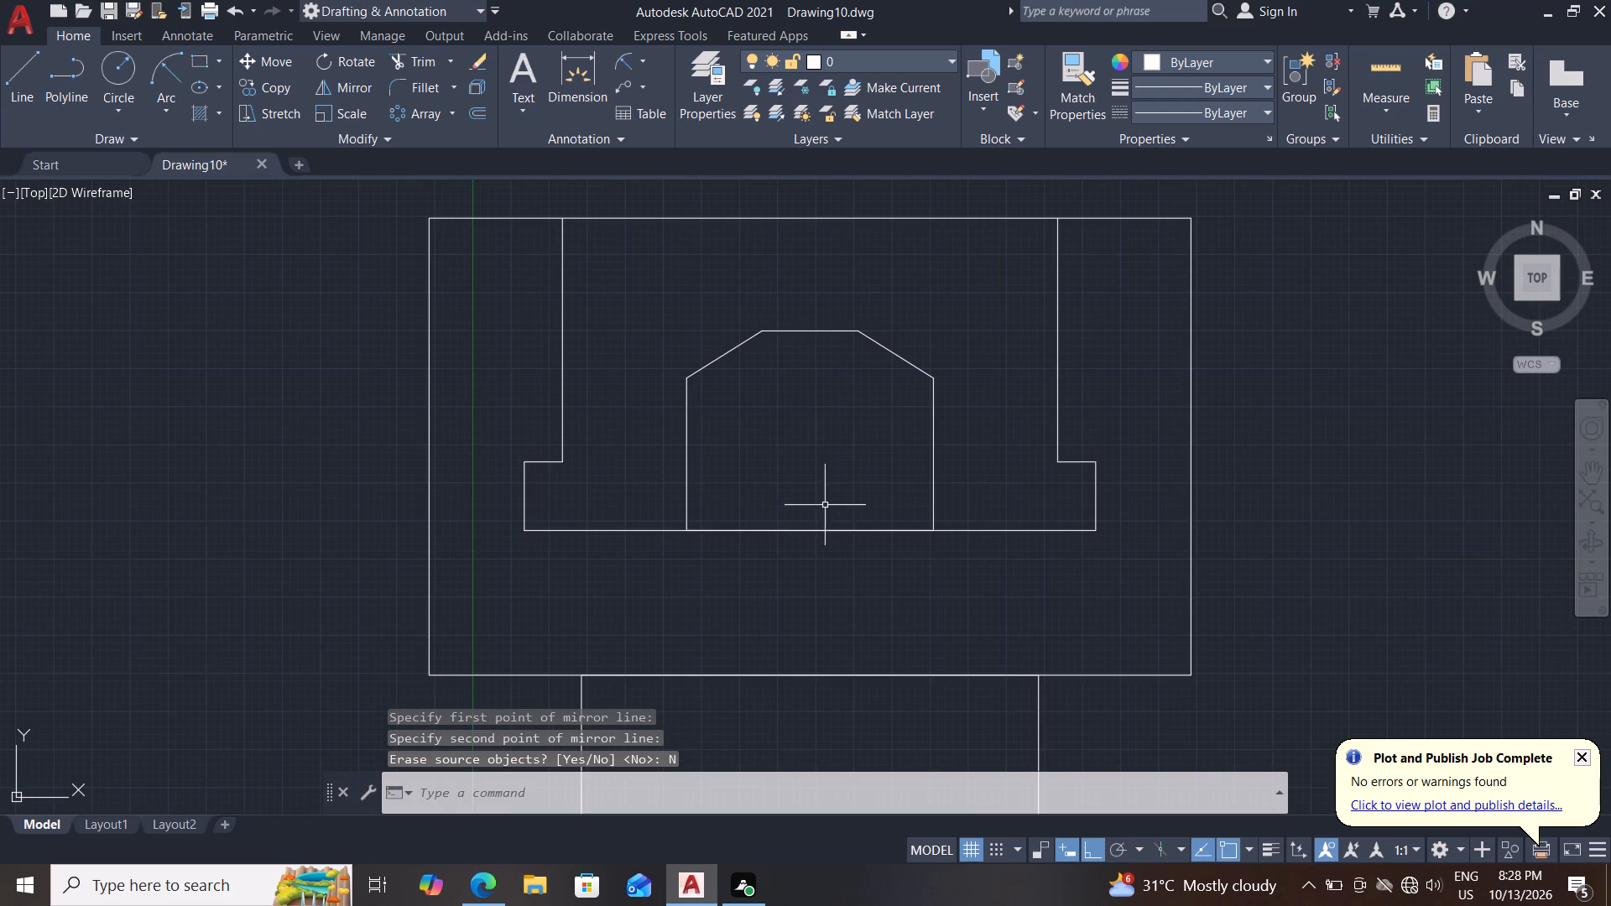
left_click(820, 528)
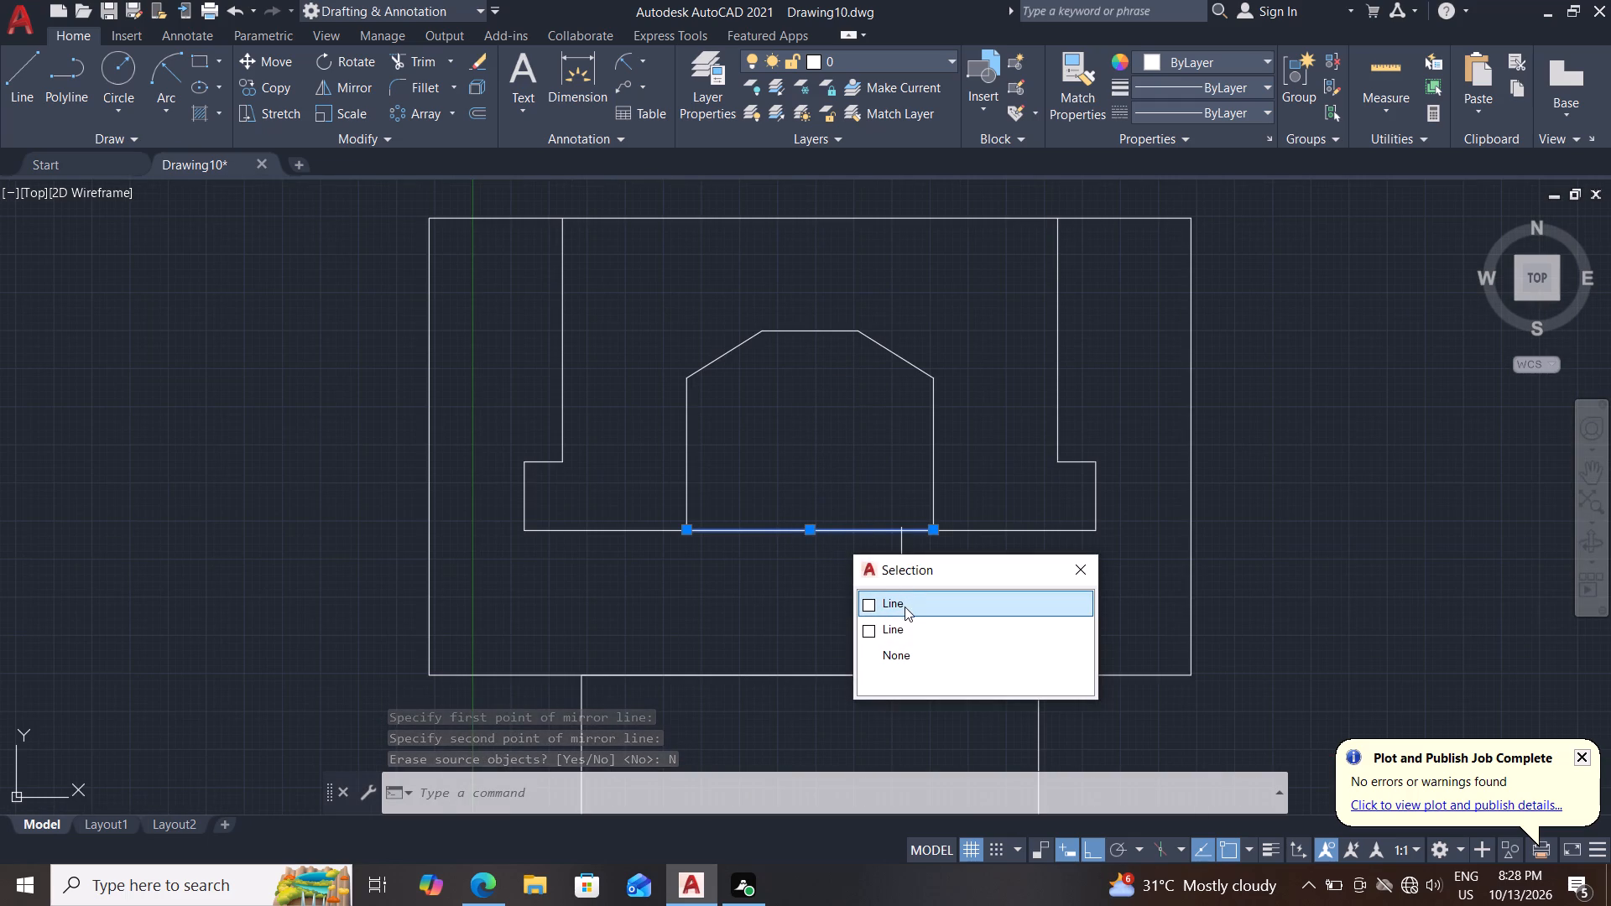
left_click(905, 607)
left_click(899, 598)
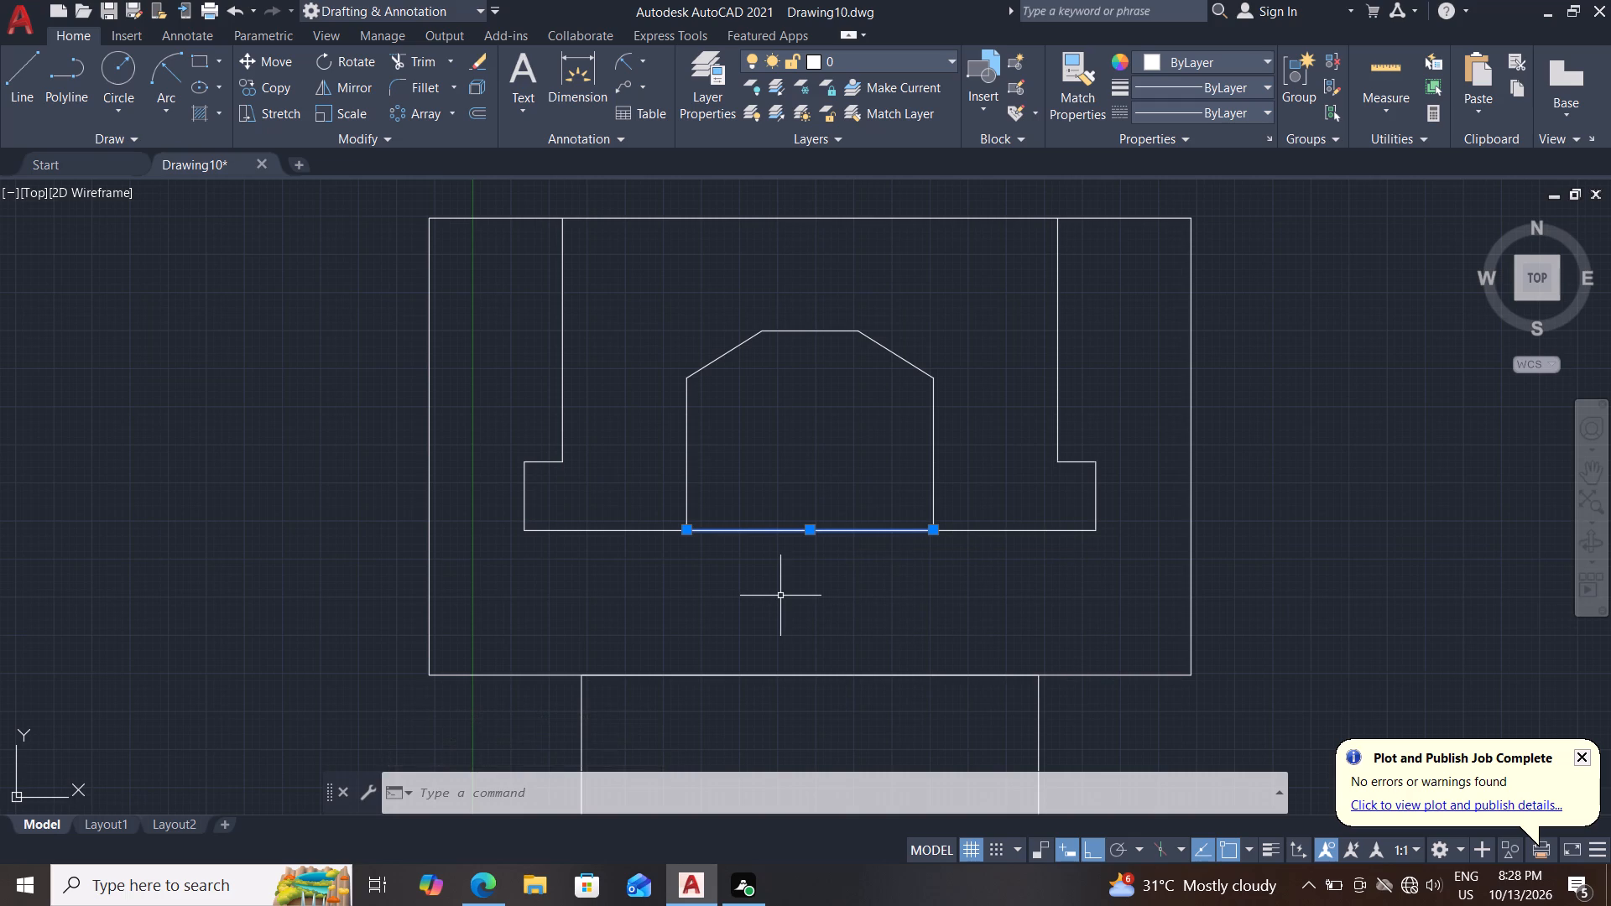
key("Delete")
key("Delete")
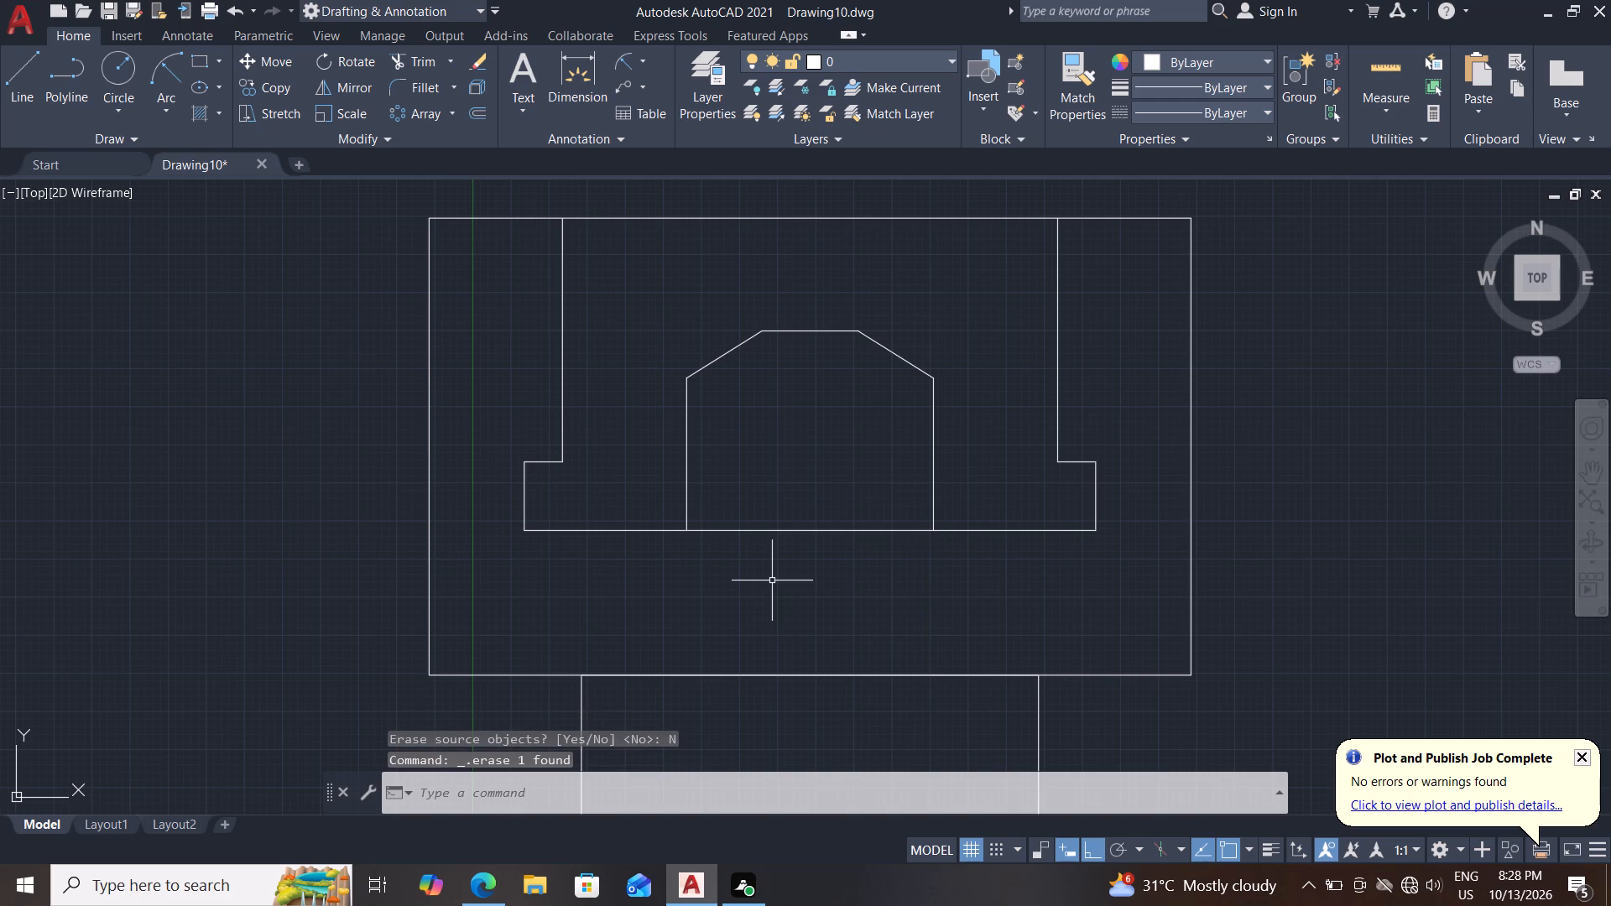
Trim away the part of the recess's bottom line between the boss's two vertical sides.
scroll(790, 551, "down", 1)
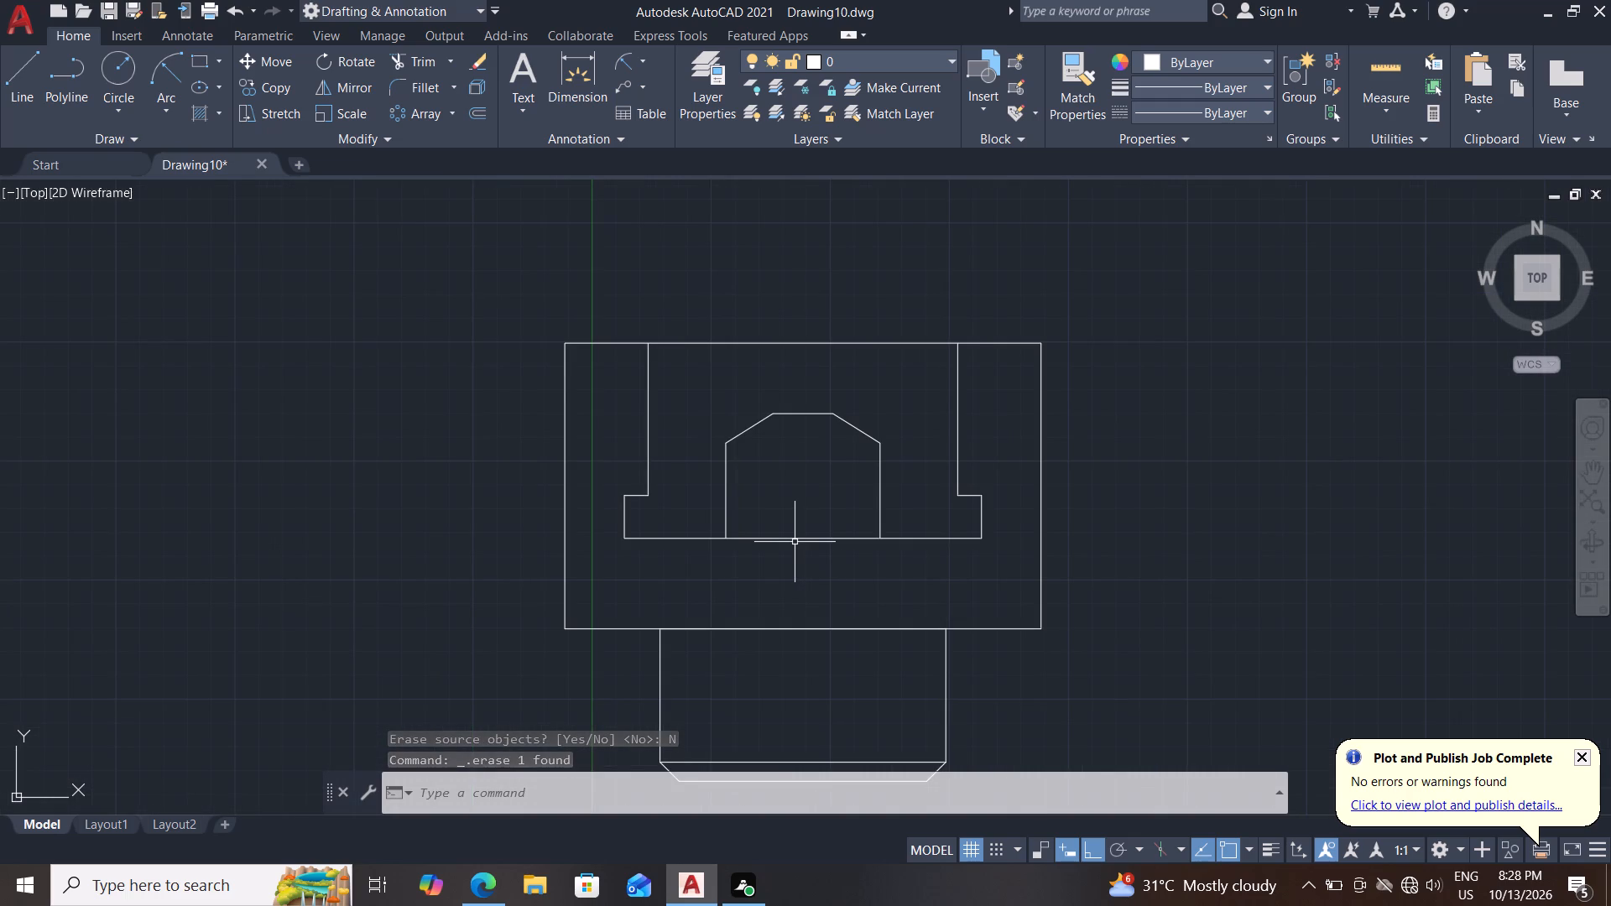
left_click(421, 65)
left_click_drag(778, 501, 794, 584)
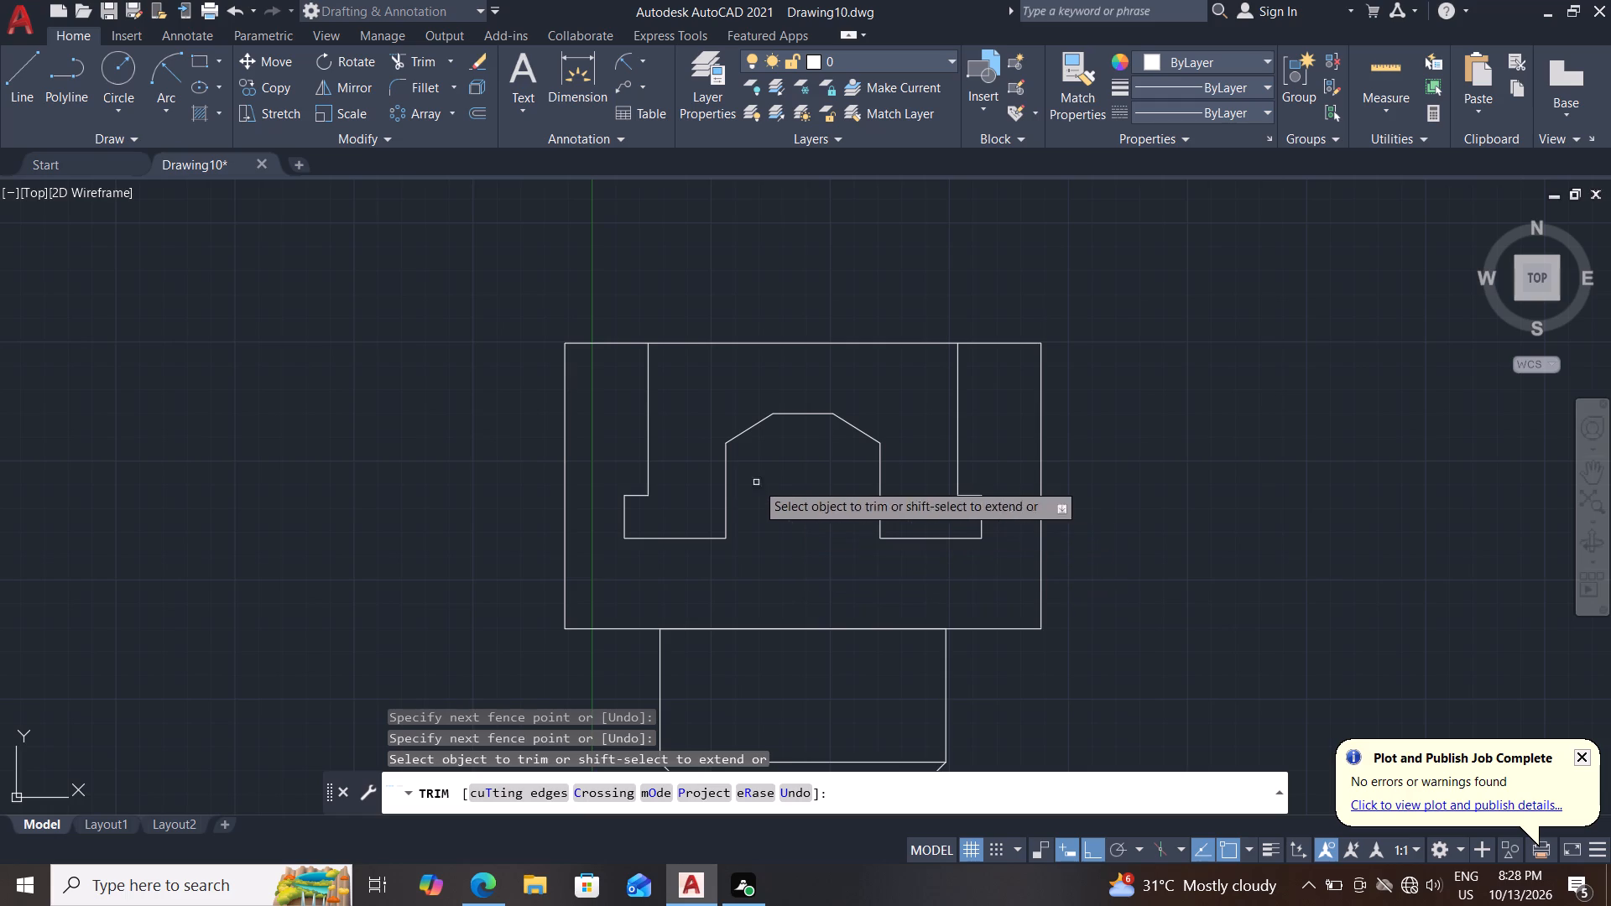
Add a horizontal dimension to the boss's short top line, placed just above it.
left_click_drag(572, 71, 584, 90)
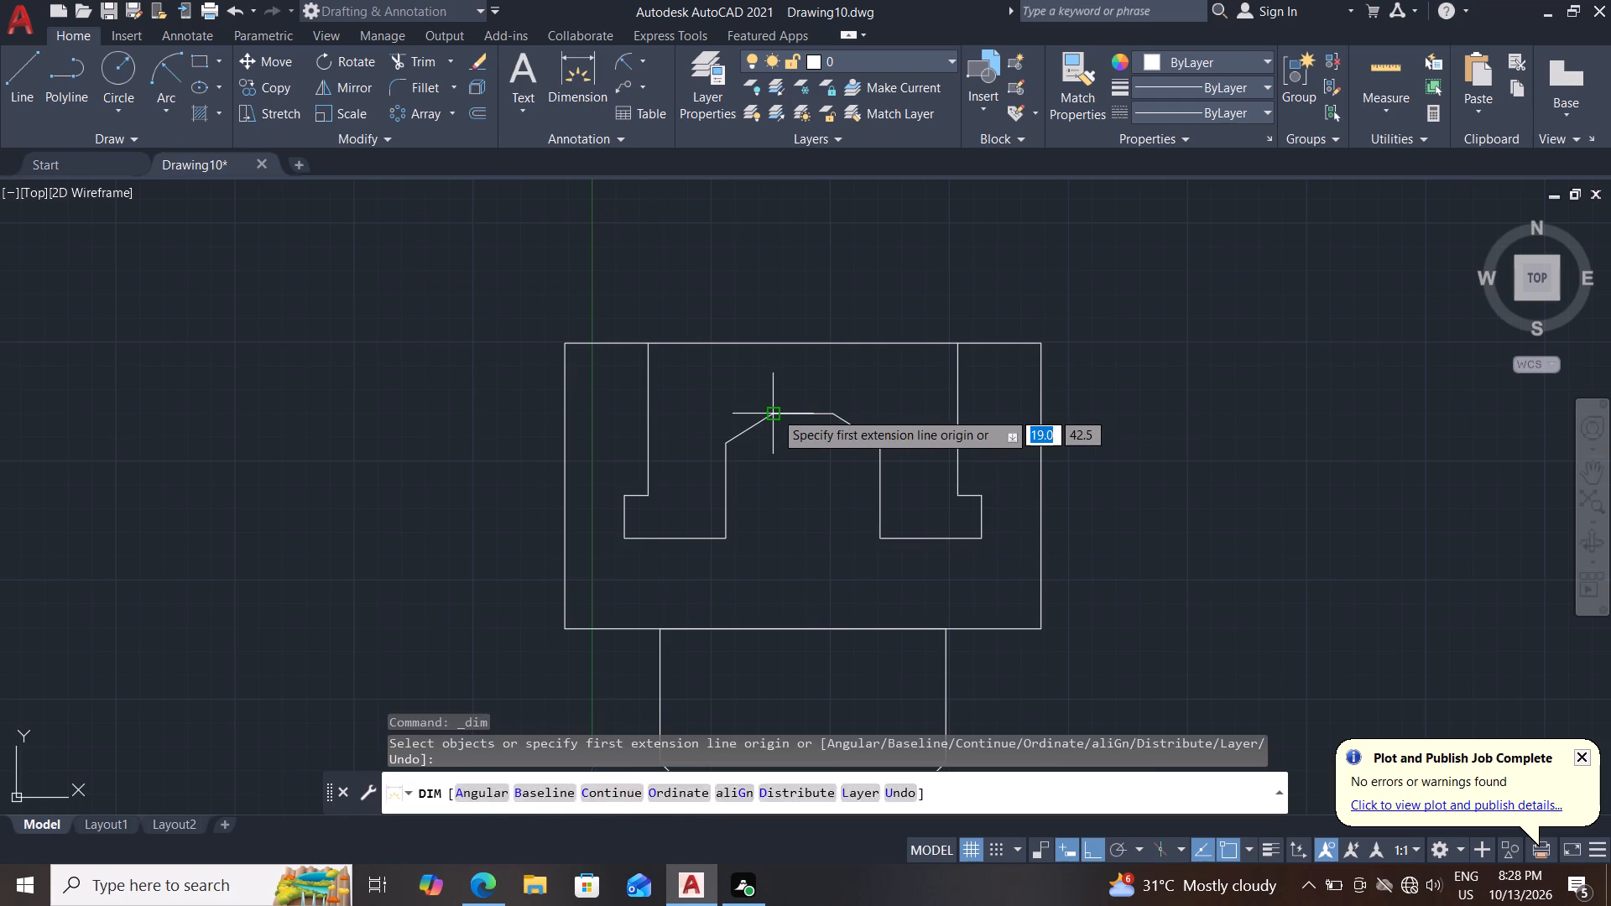
left_click_drag(774, 412, 790, 415)
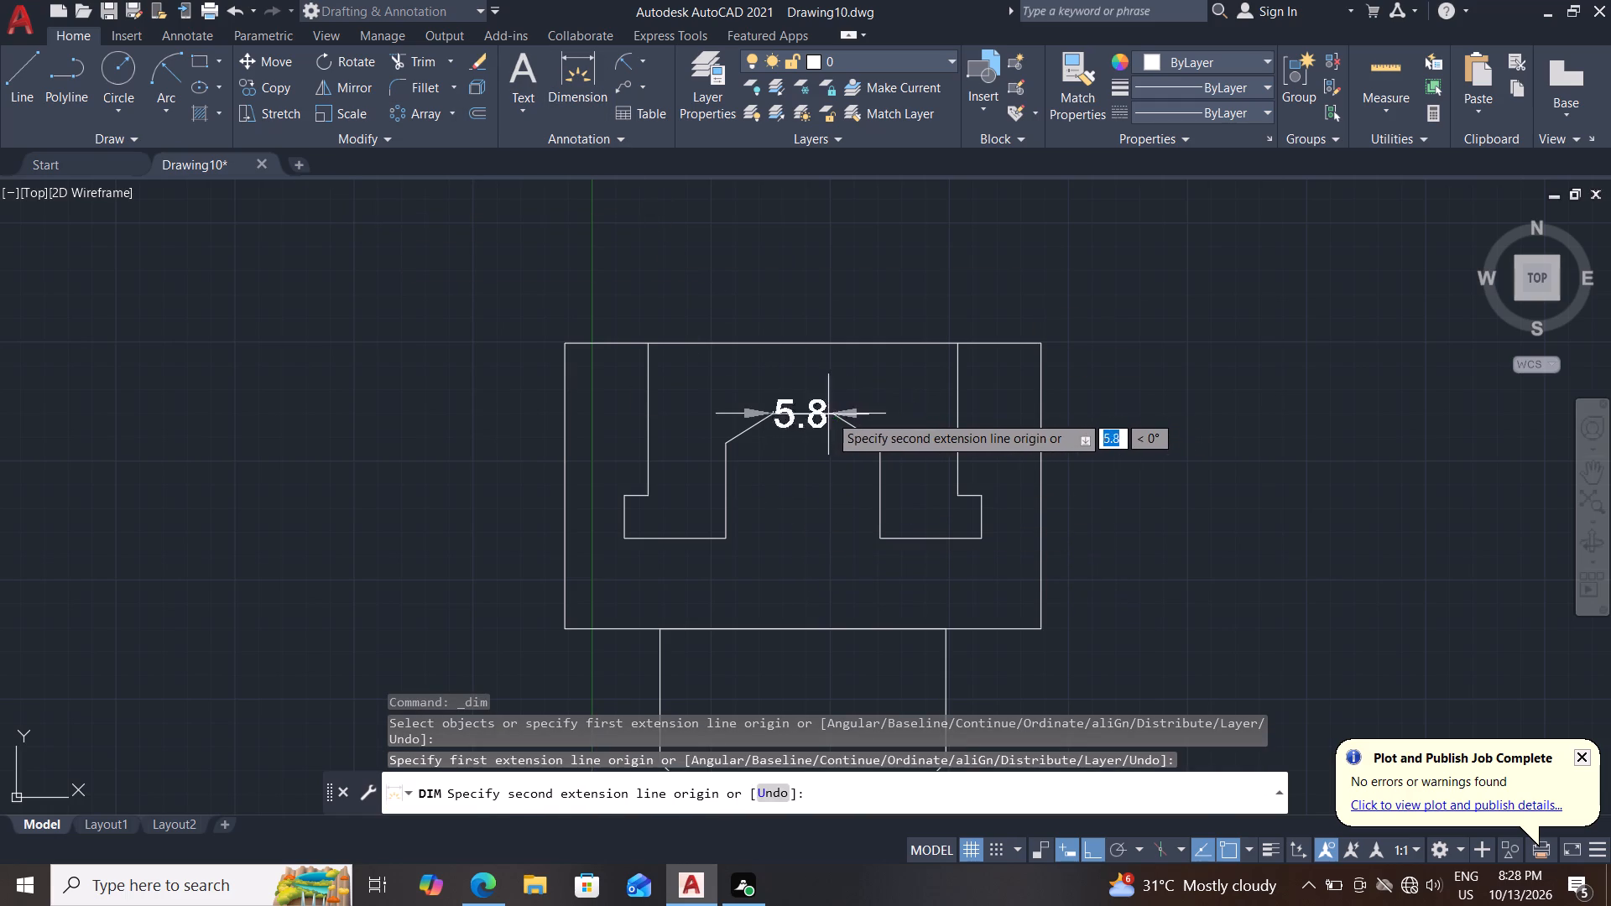
left_click(830, 415)
left_click(827, 399)
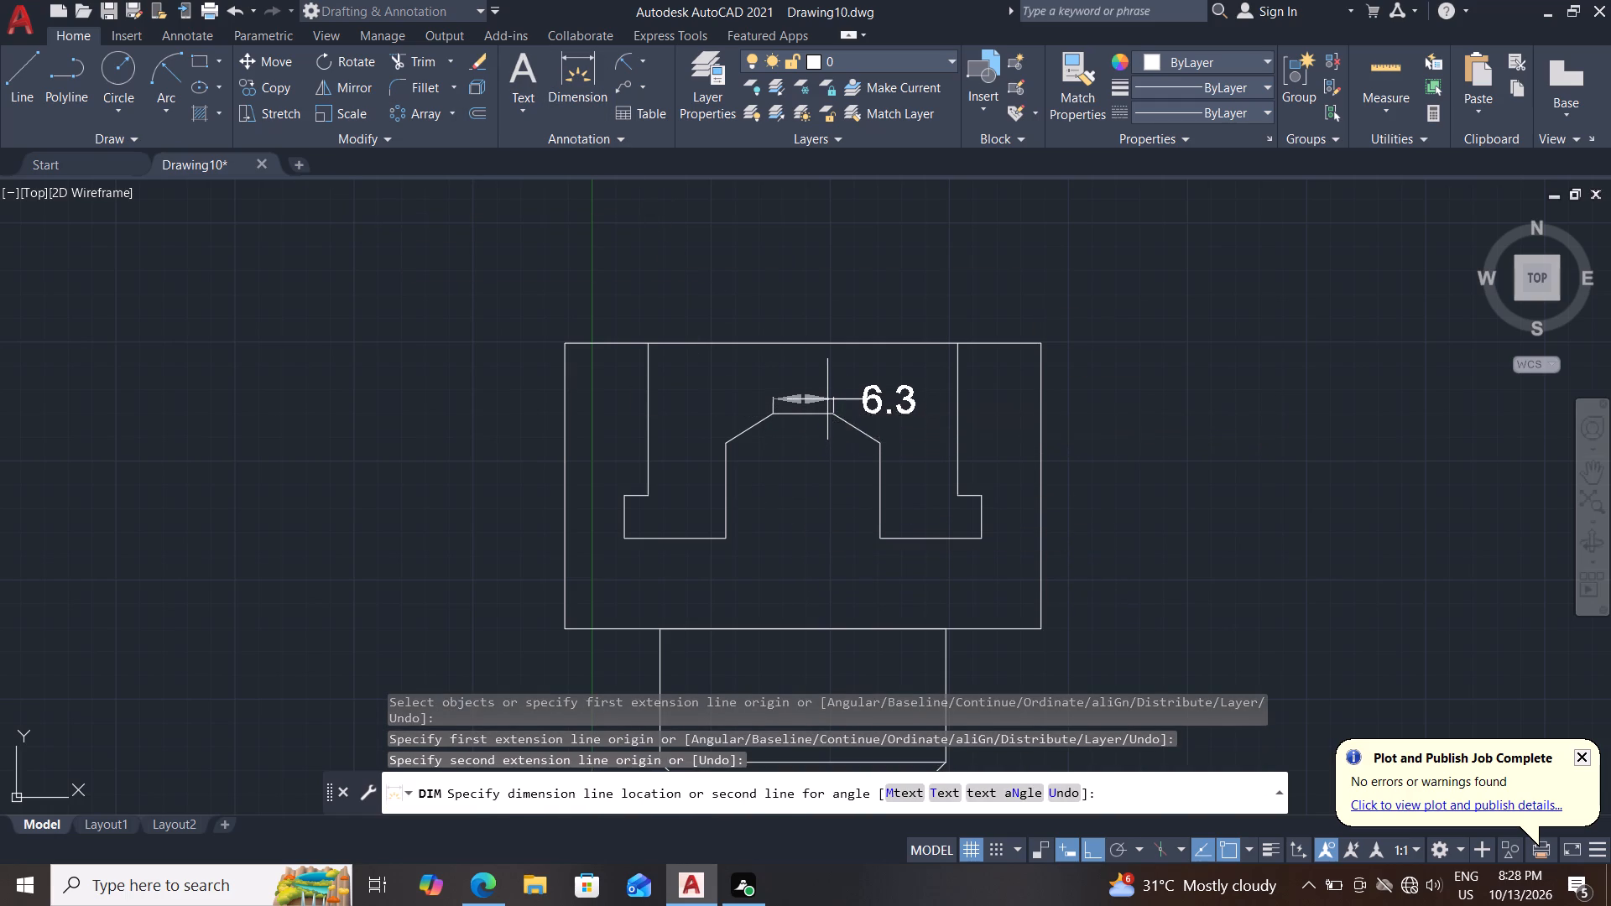
key("Escape")
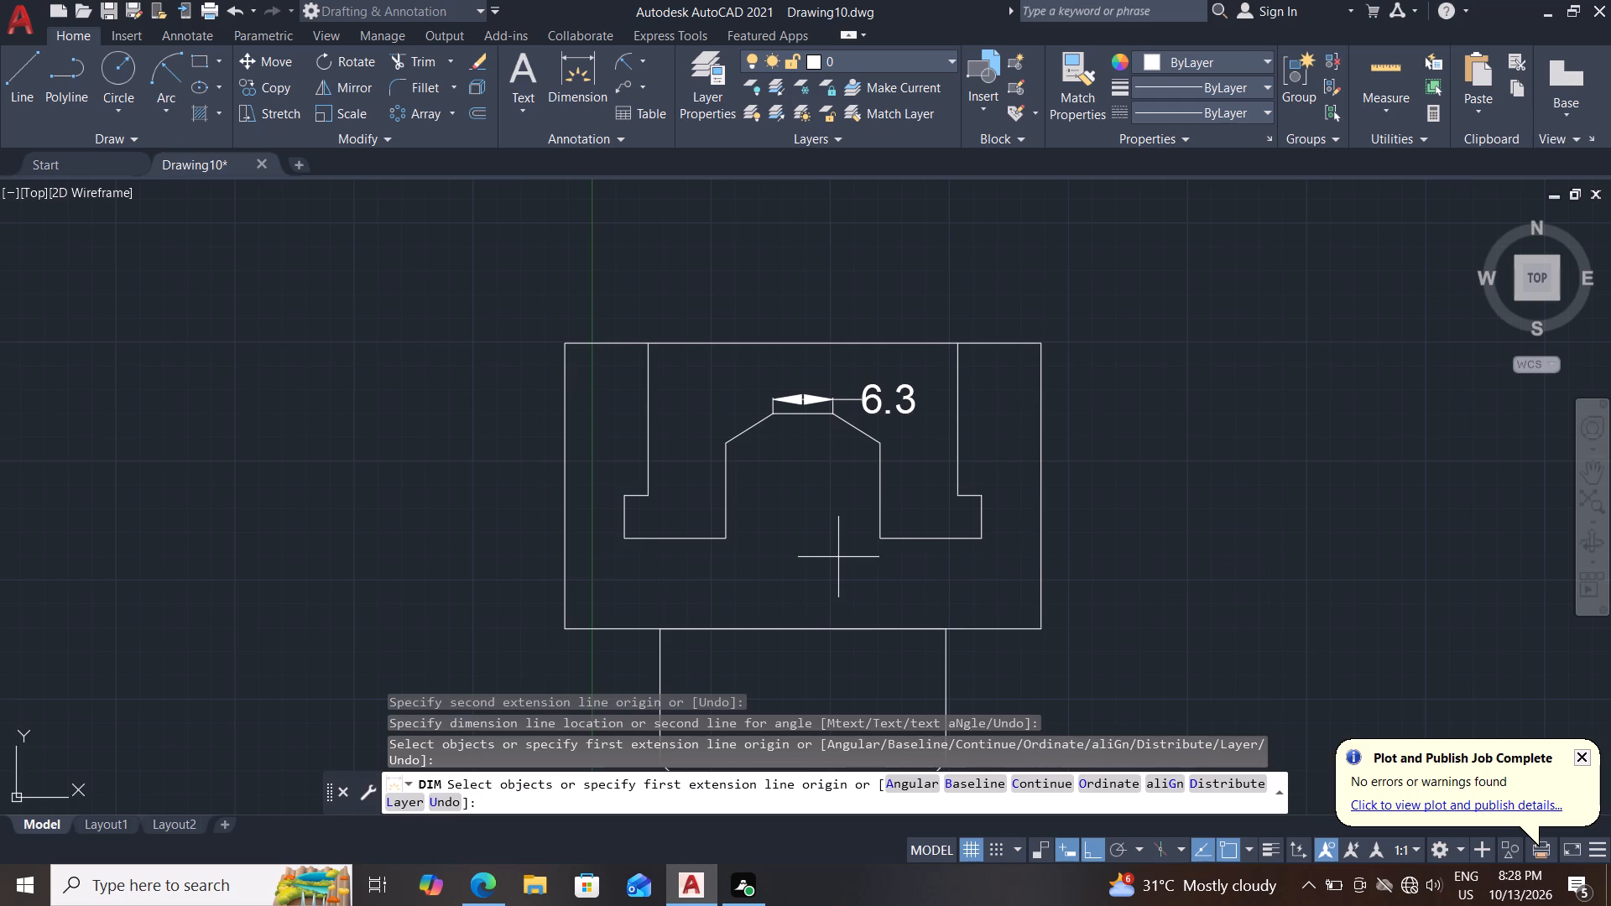
key("Escape")
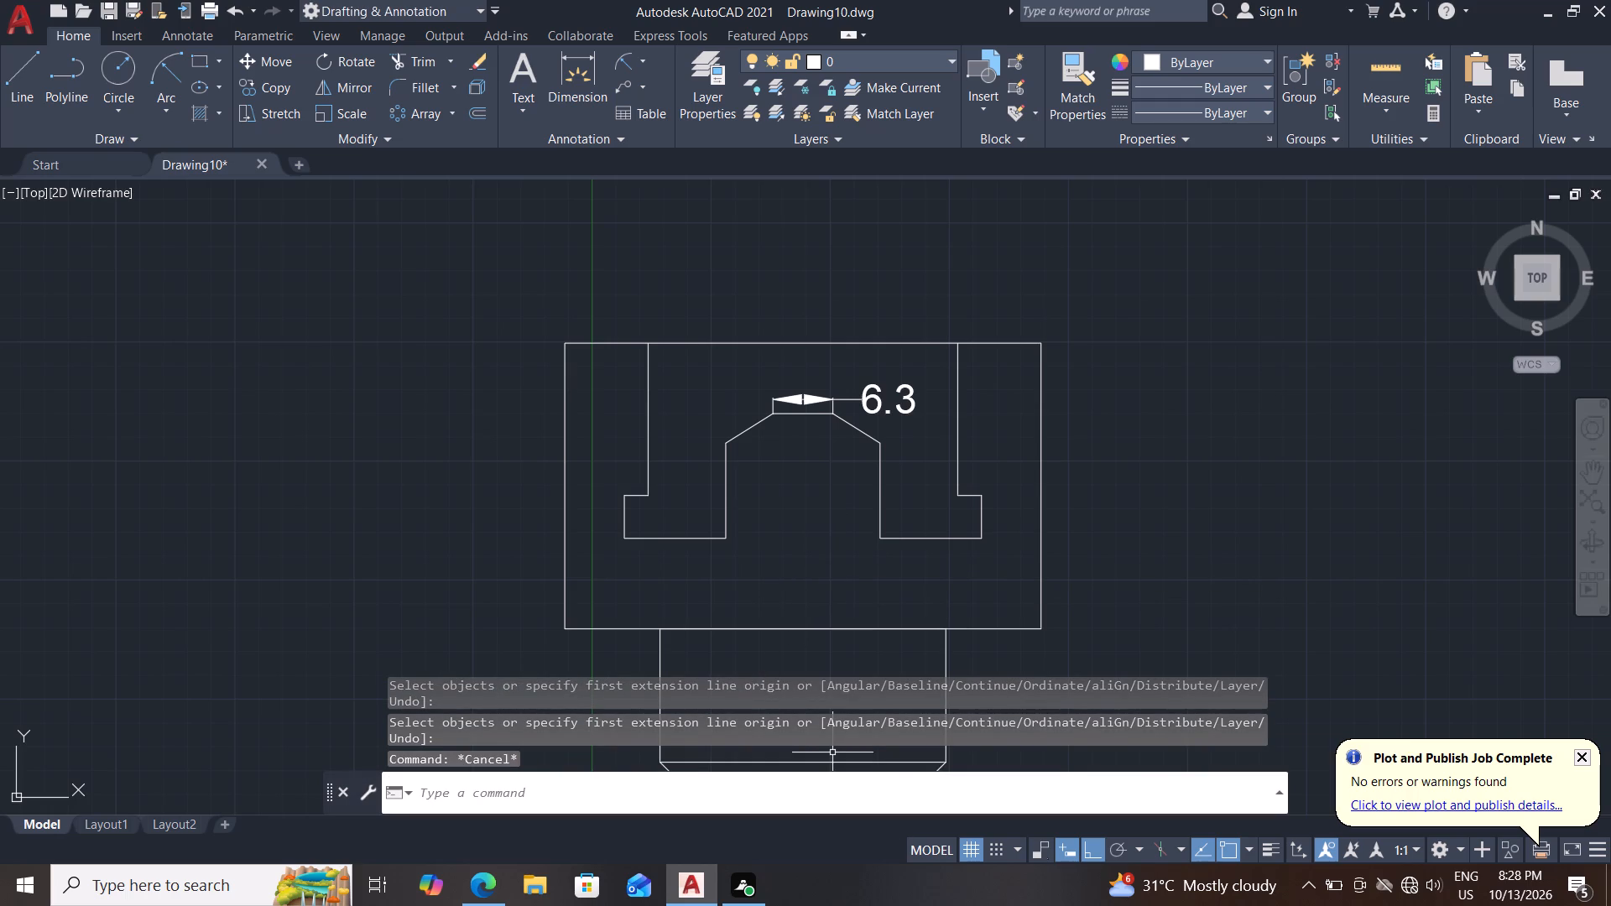
Draw a vertical line from the midpoint of the lower body's upper chamfer line to the midpoint of the upper body's bottom edge.
left_click(114, 60)
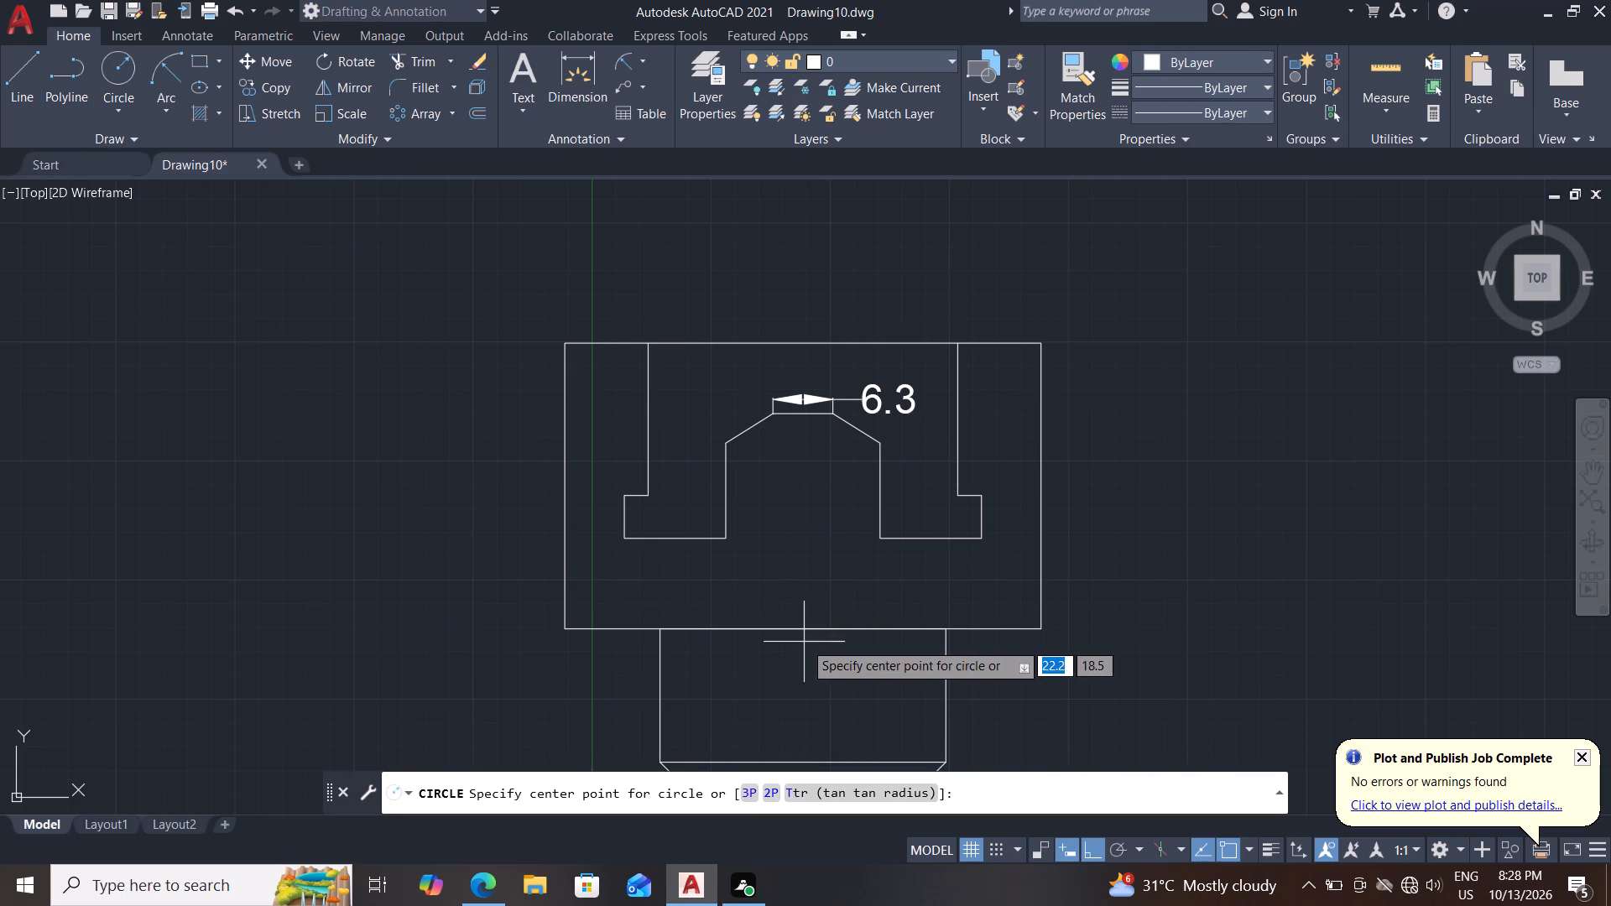
middle_click_drag(804, 642, 764, 524)
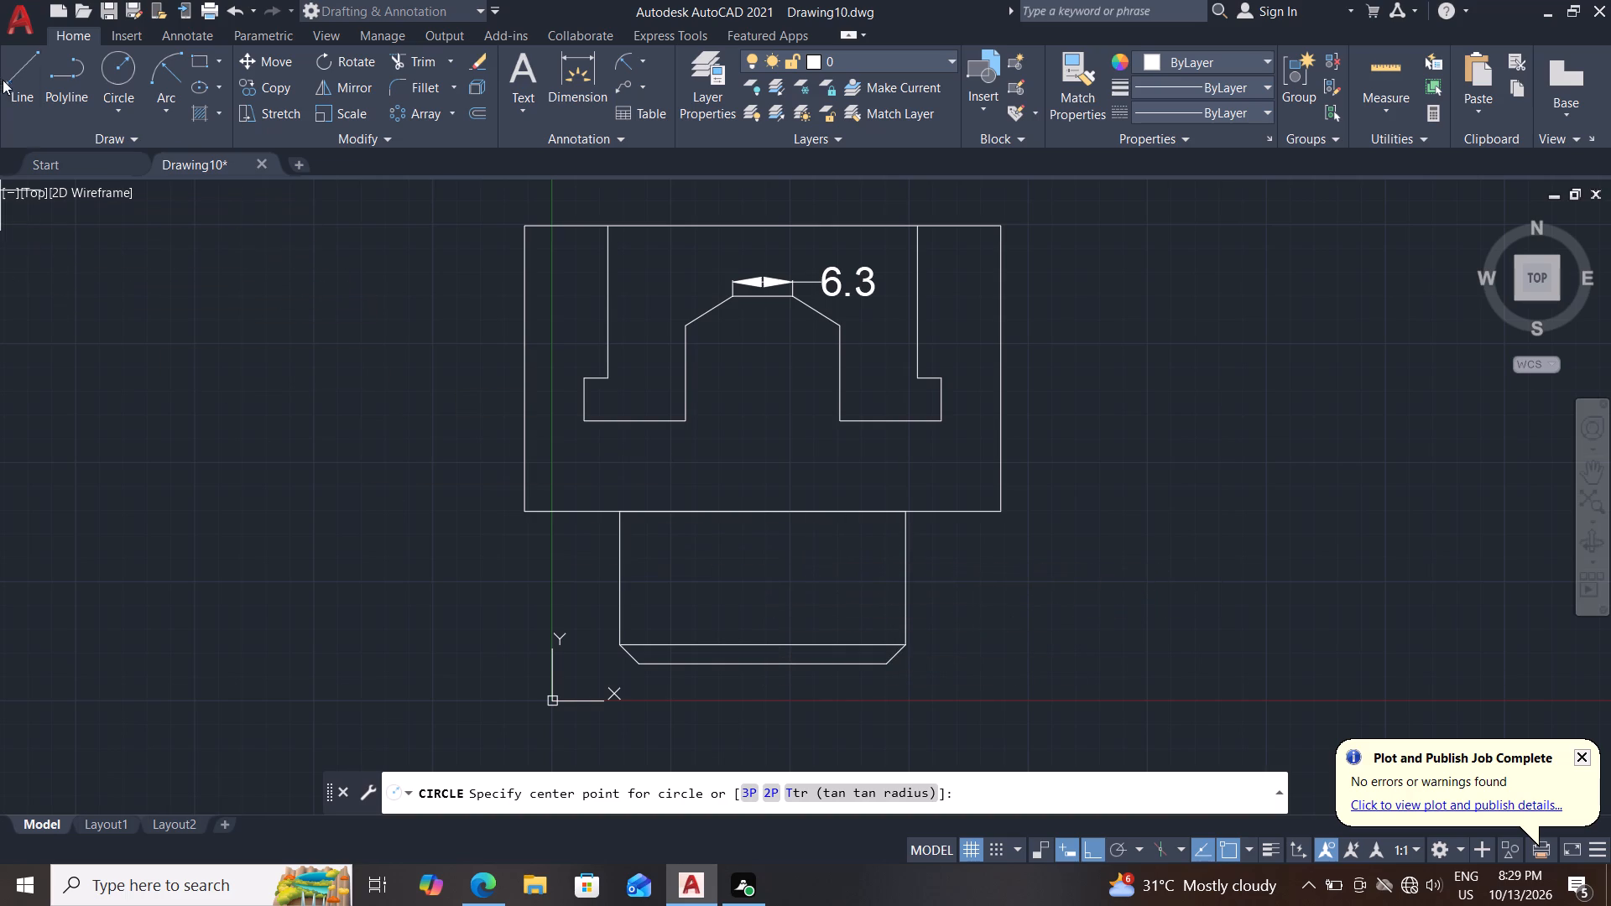
left_click_drag(19, 70, 25, 78)
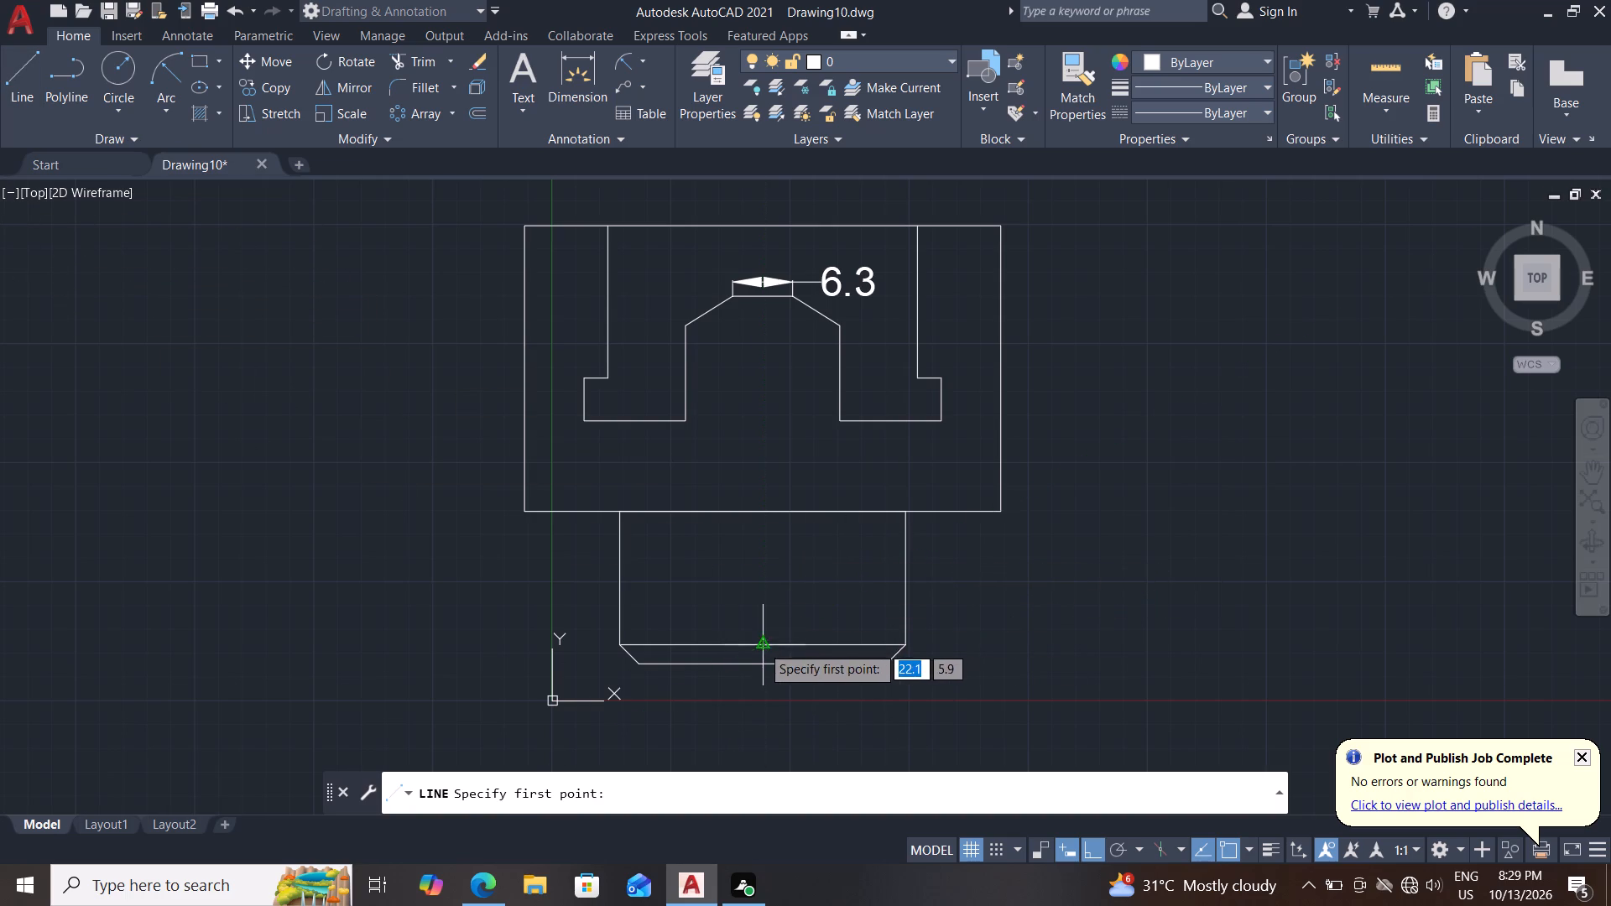
left_click_drag(761, 645, 760, 627)
left_click_drag(761, 508, 774, 502)
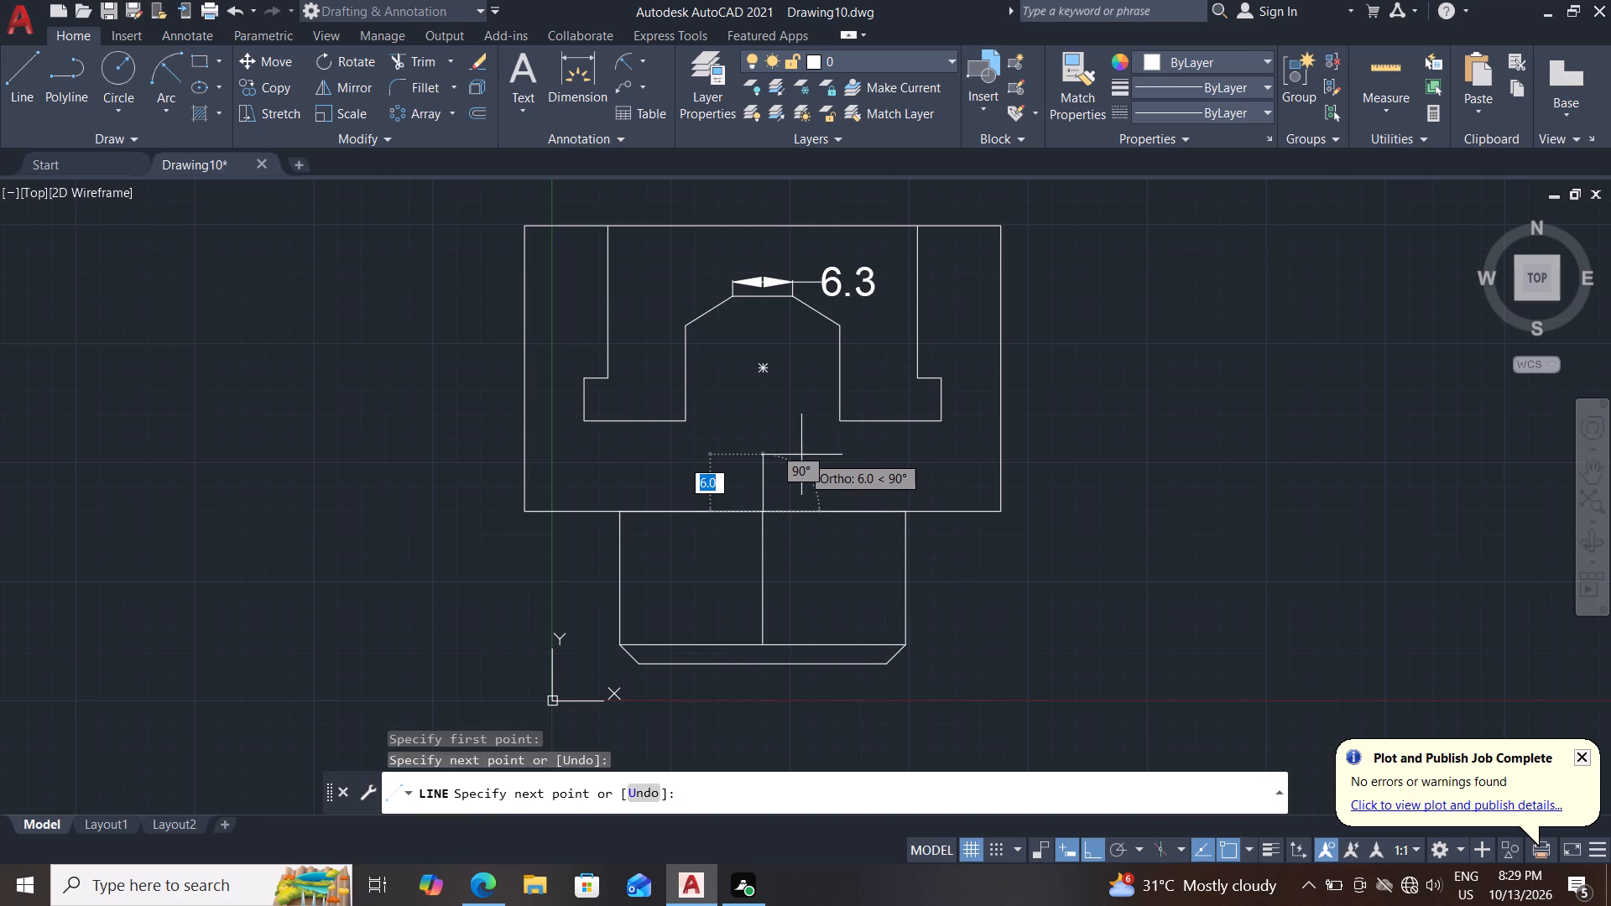
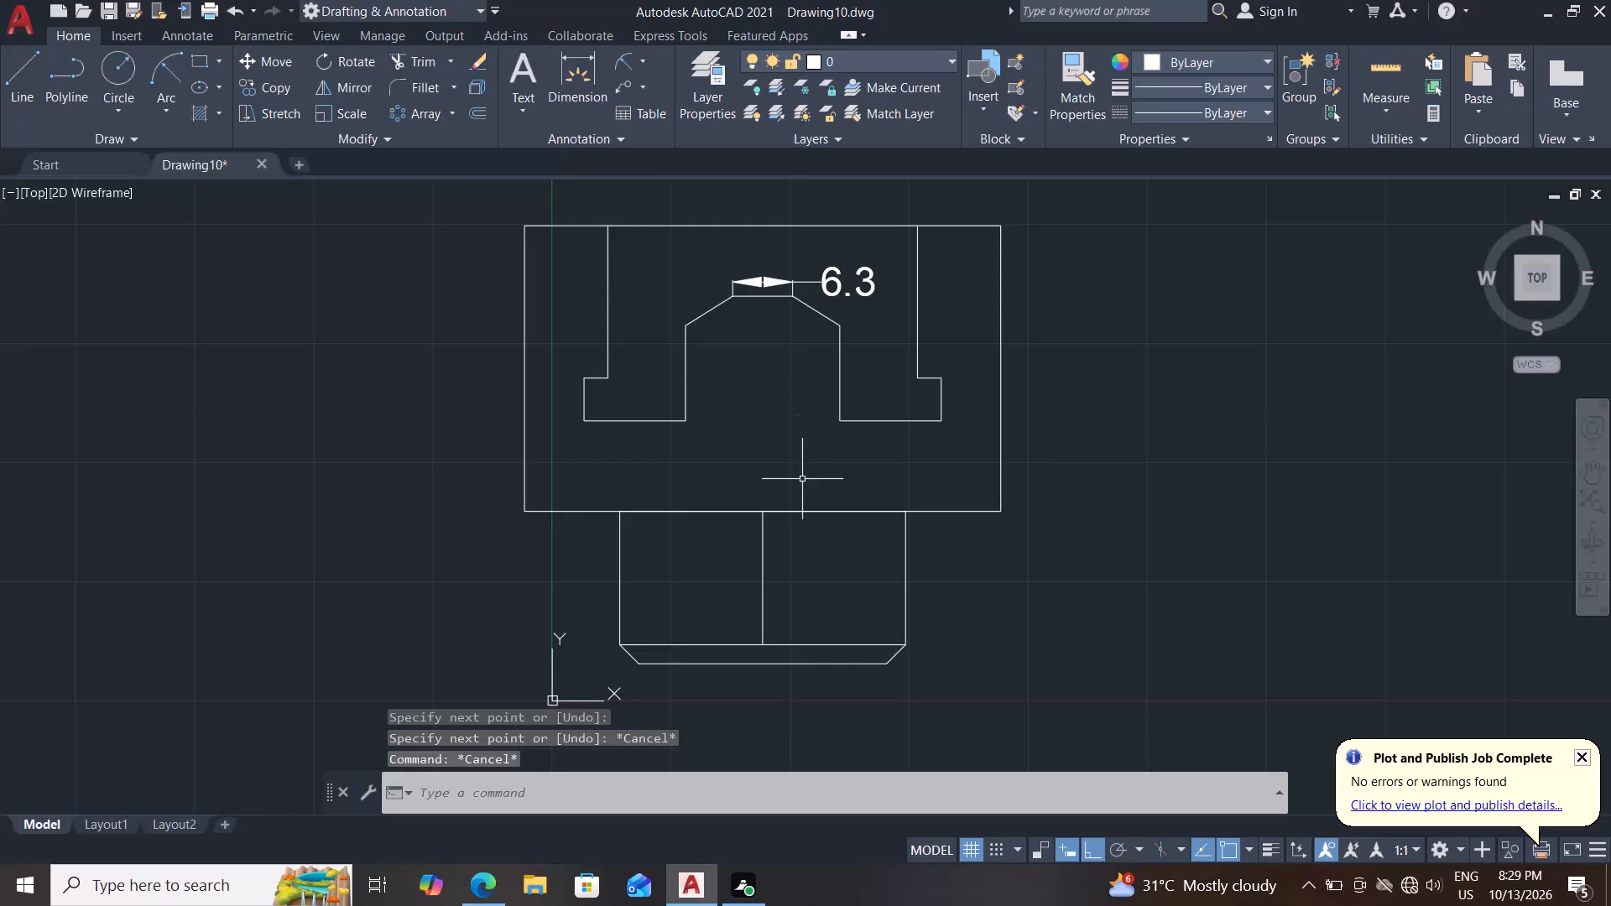
Draw a circle of radius 4 mm centred on the midpoint of the lower body's vertical centre line.
left_click(111, 61)
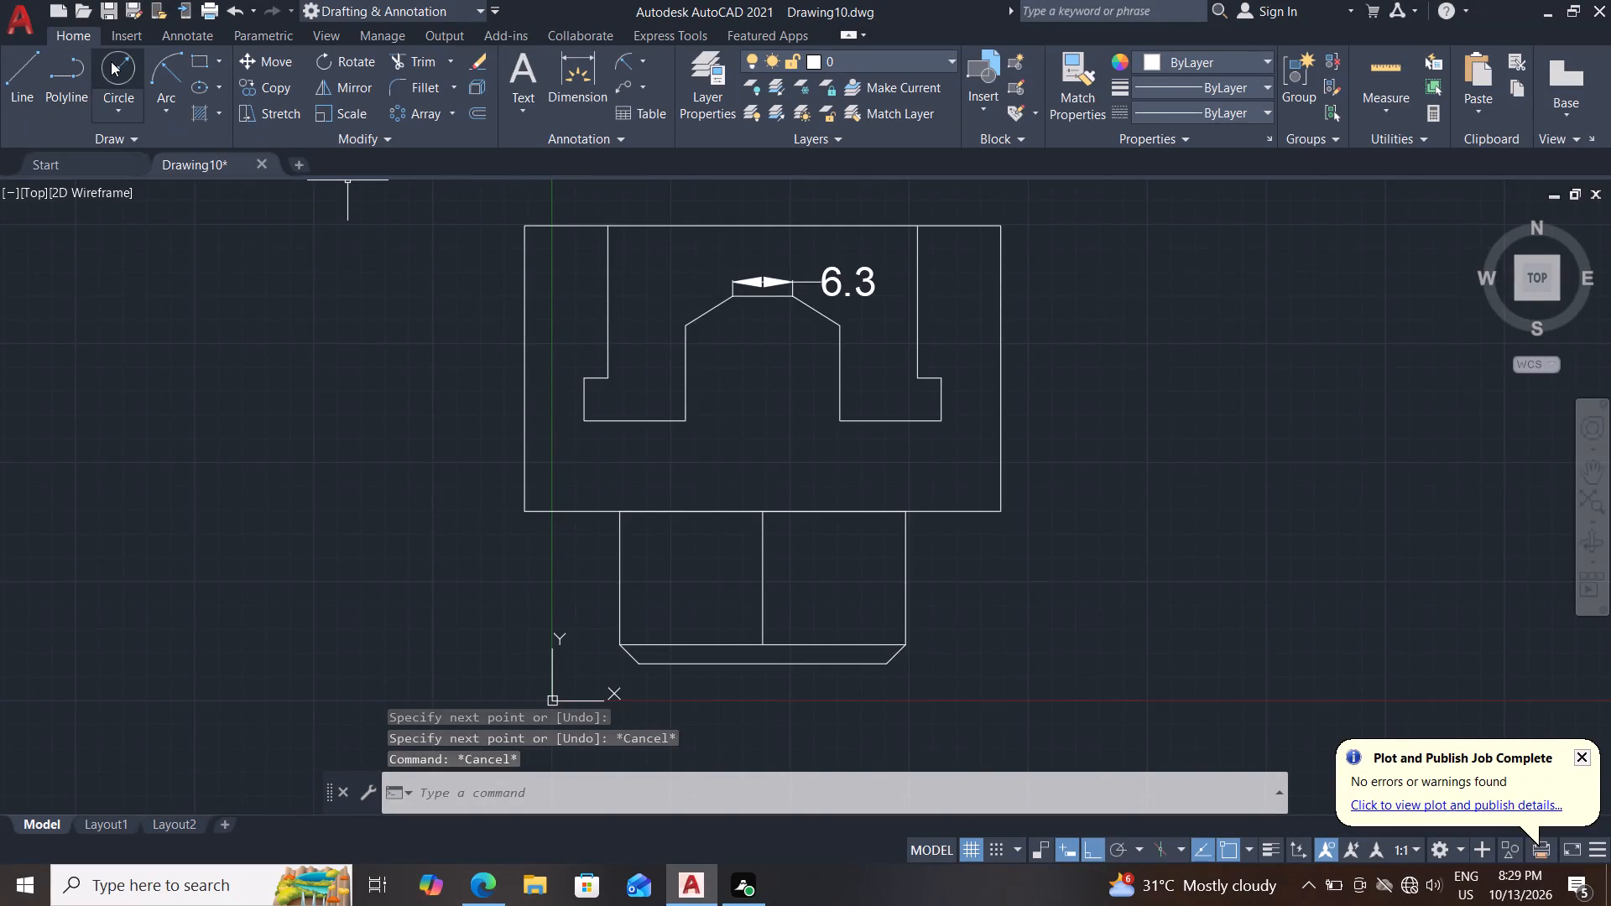
left_click(757, 568)
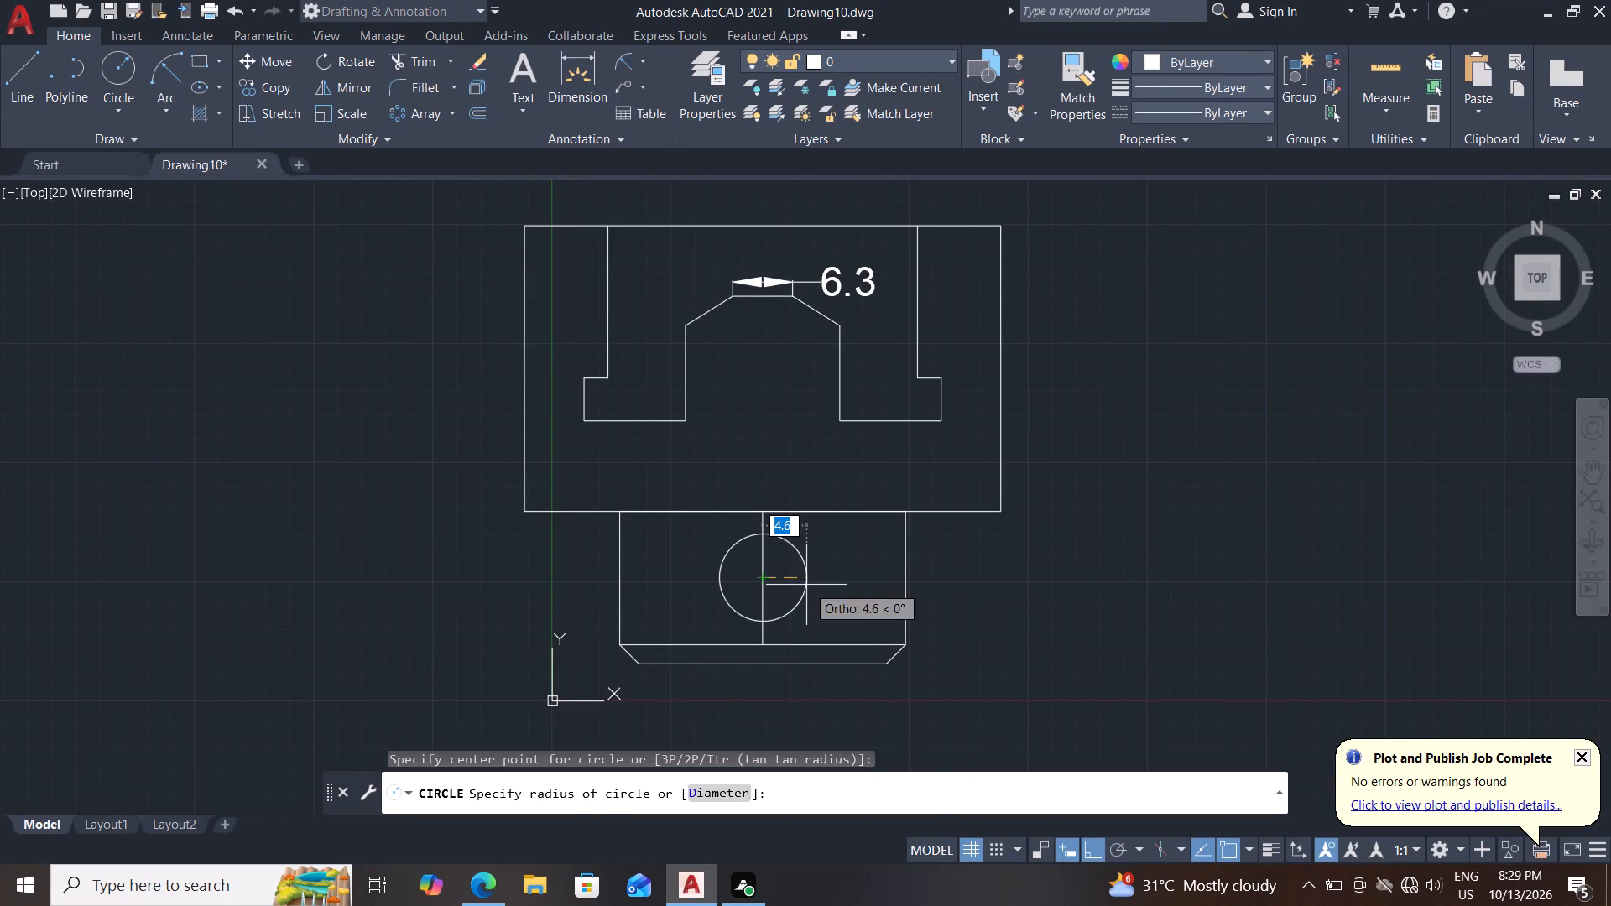
key("4")
key("Return")
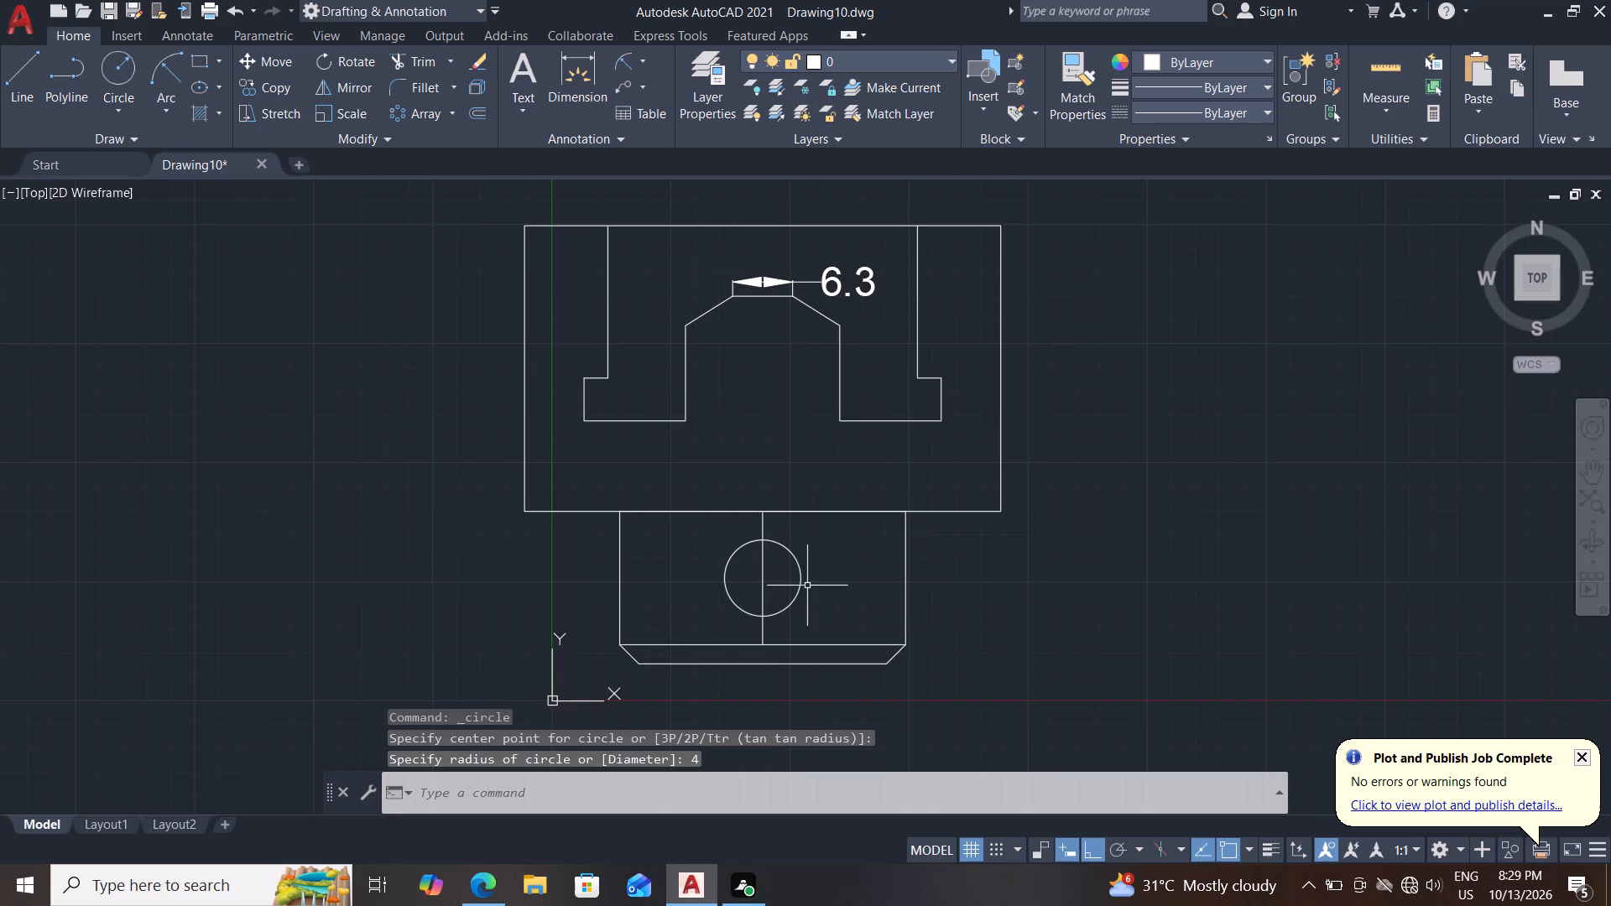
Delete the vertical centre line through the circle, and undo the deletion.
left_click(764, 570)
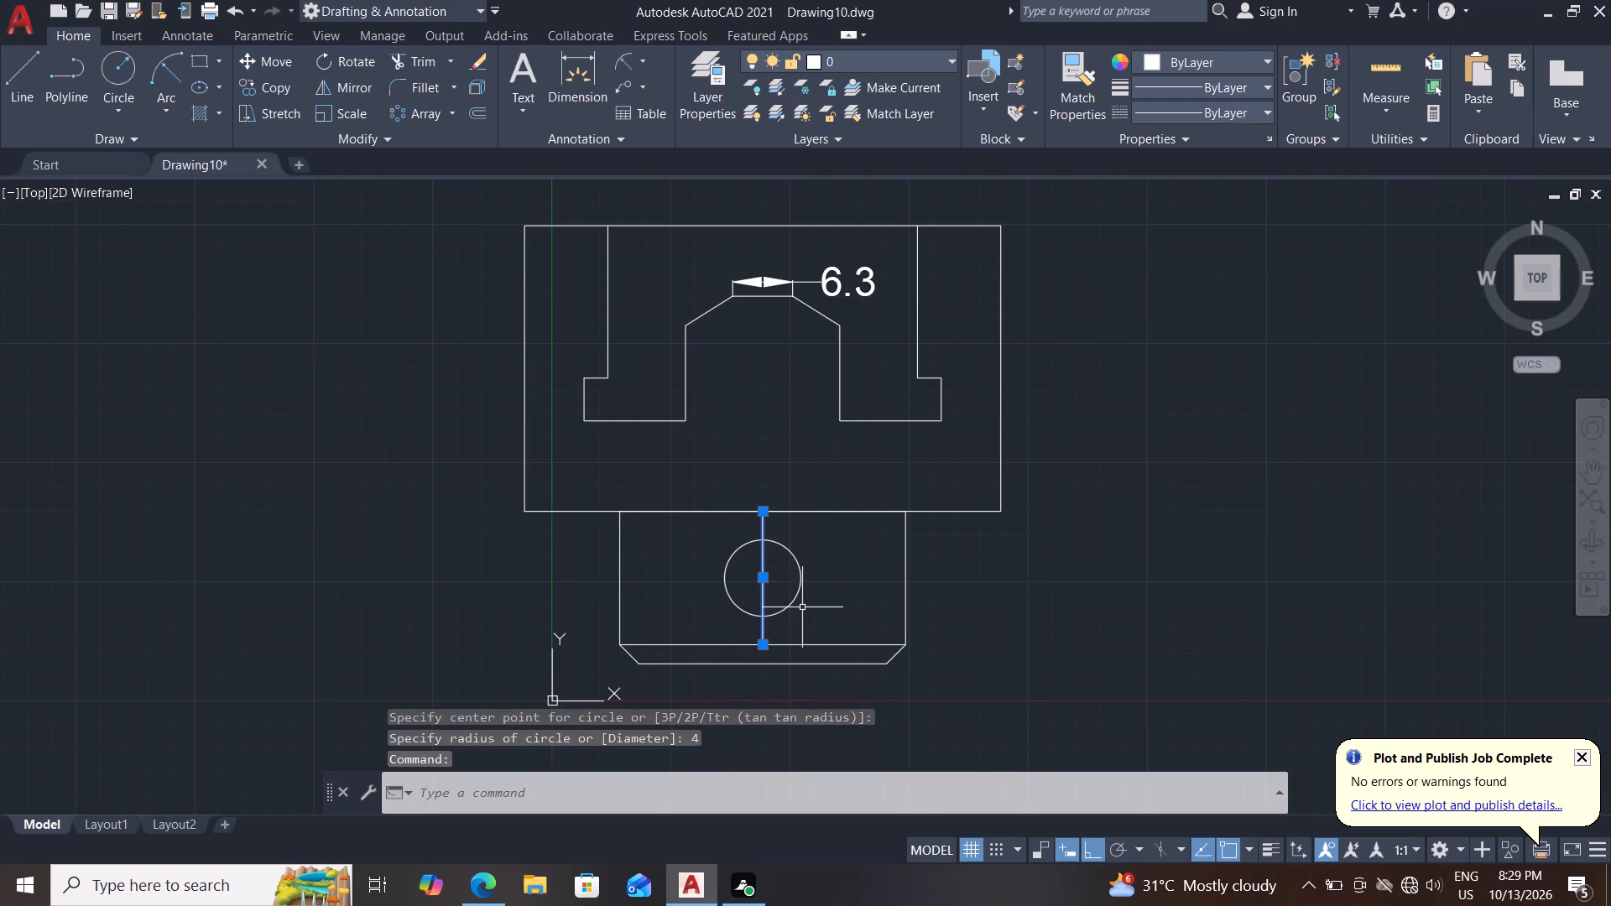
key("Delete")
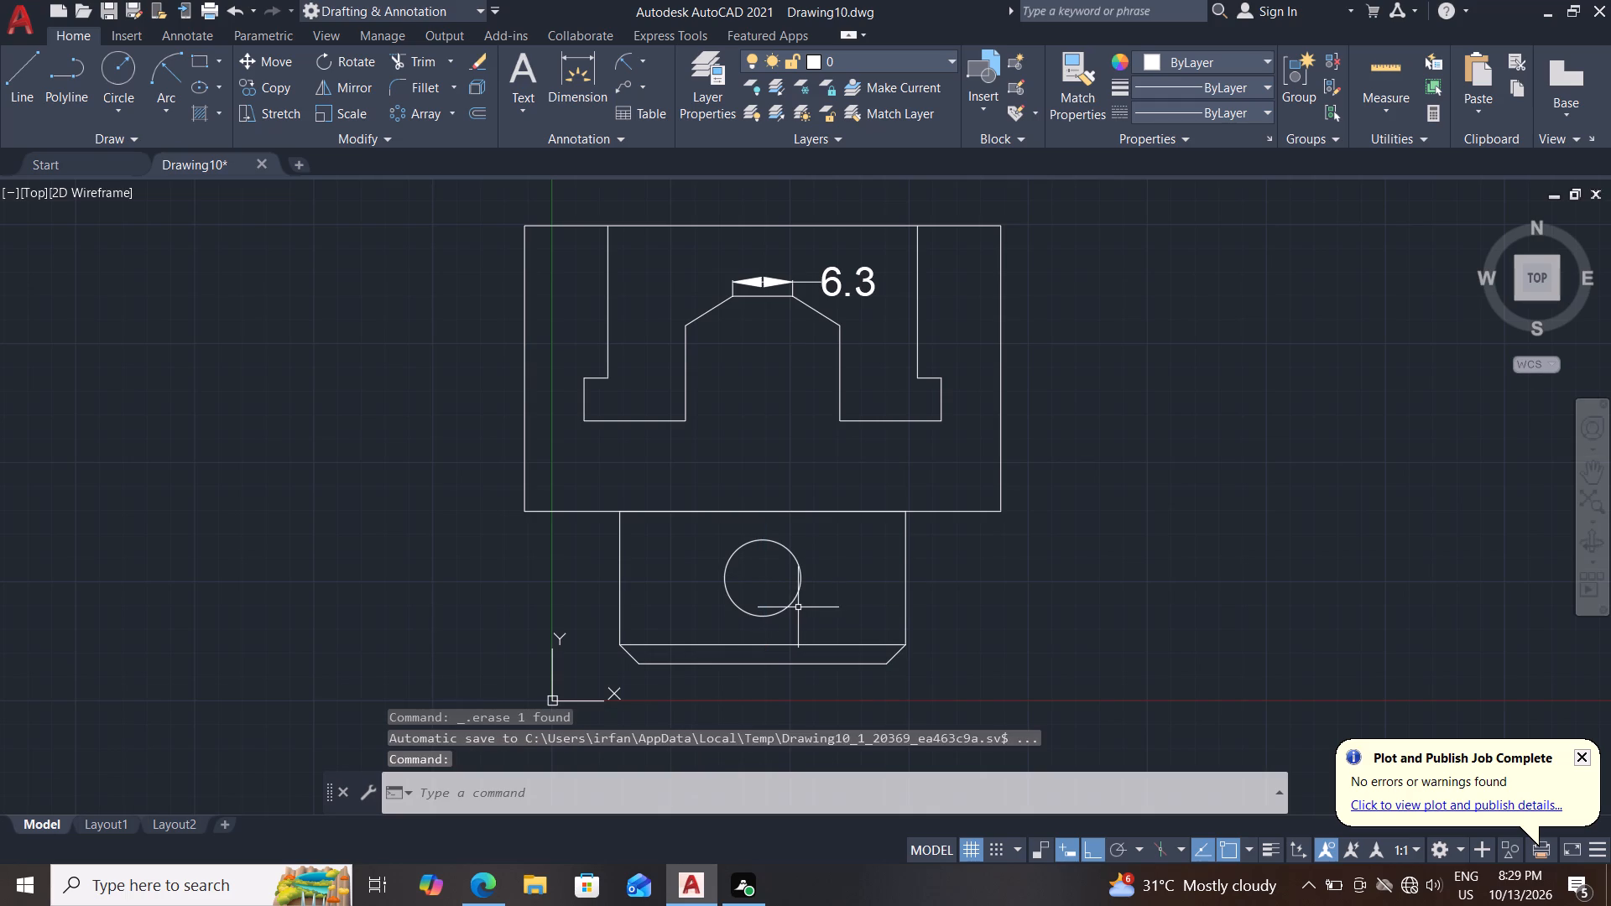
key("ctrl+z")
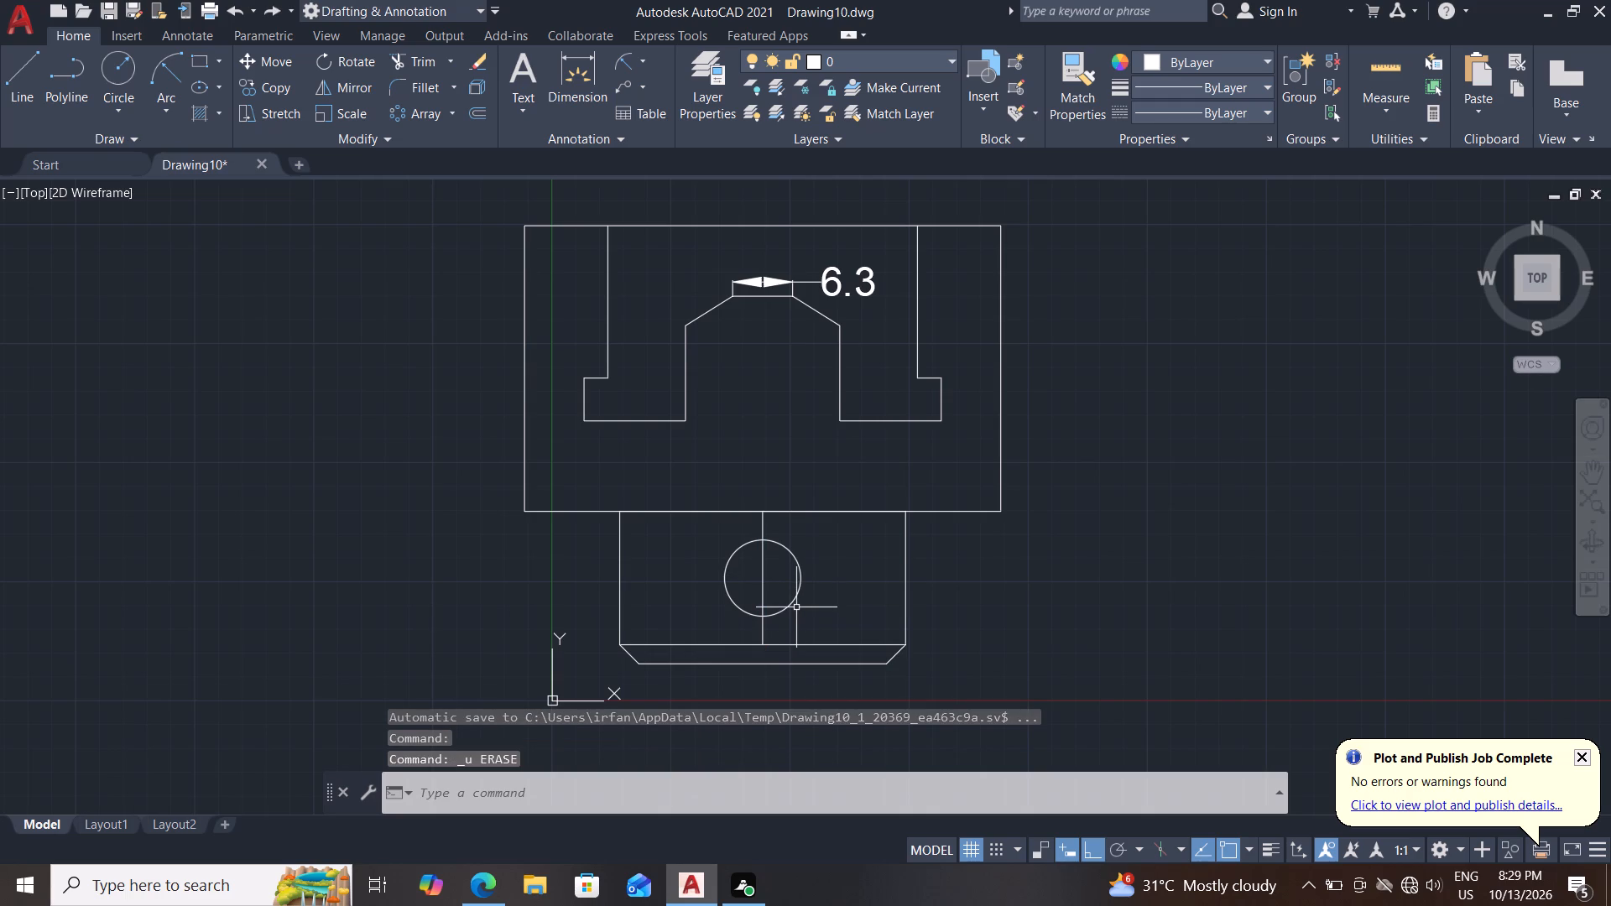
Offset the lower body's vertical centre line by 2 mm to both sides.
key("o")
key("Return")
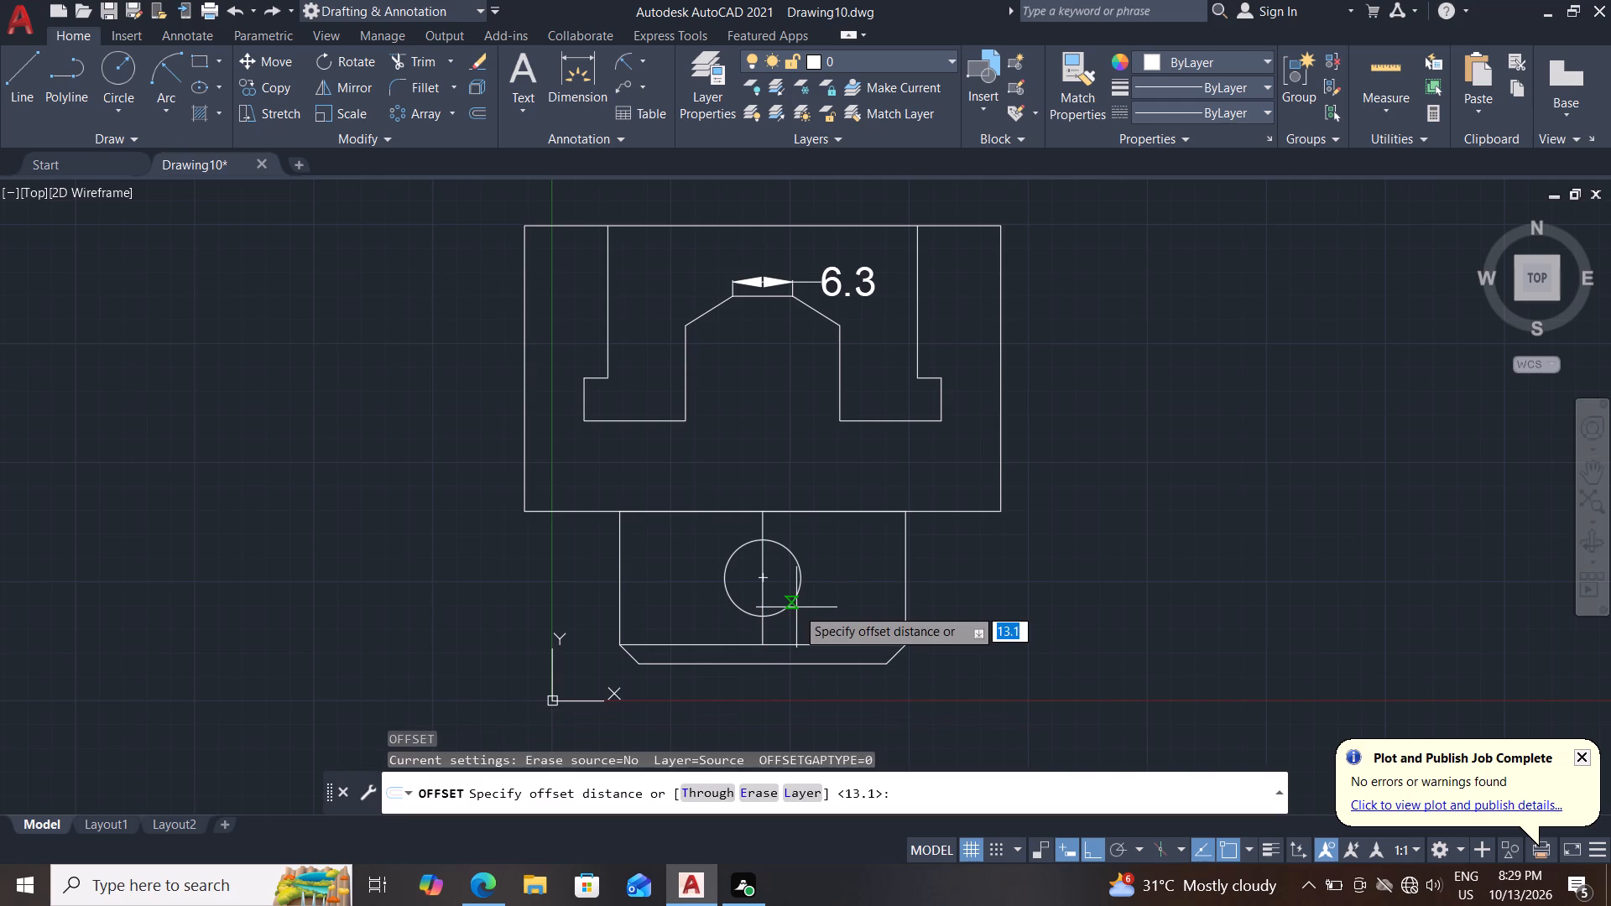
key("2")
key("Return")
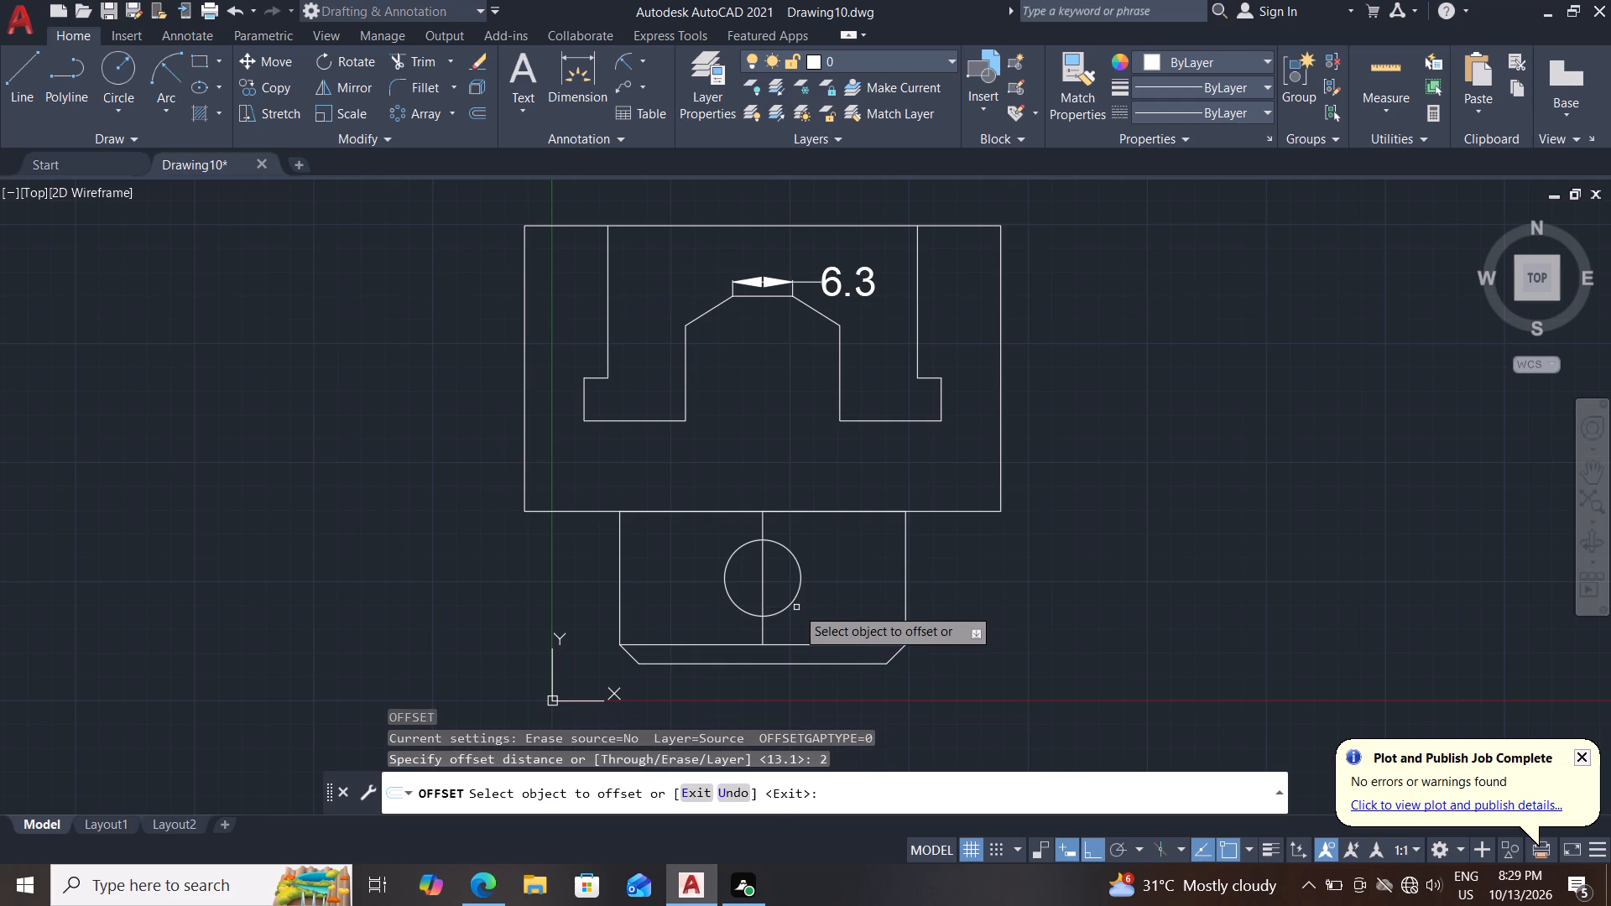
left_click(761, 591)
left_click(743, 596)
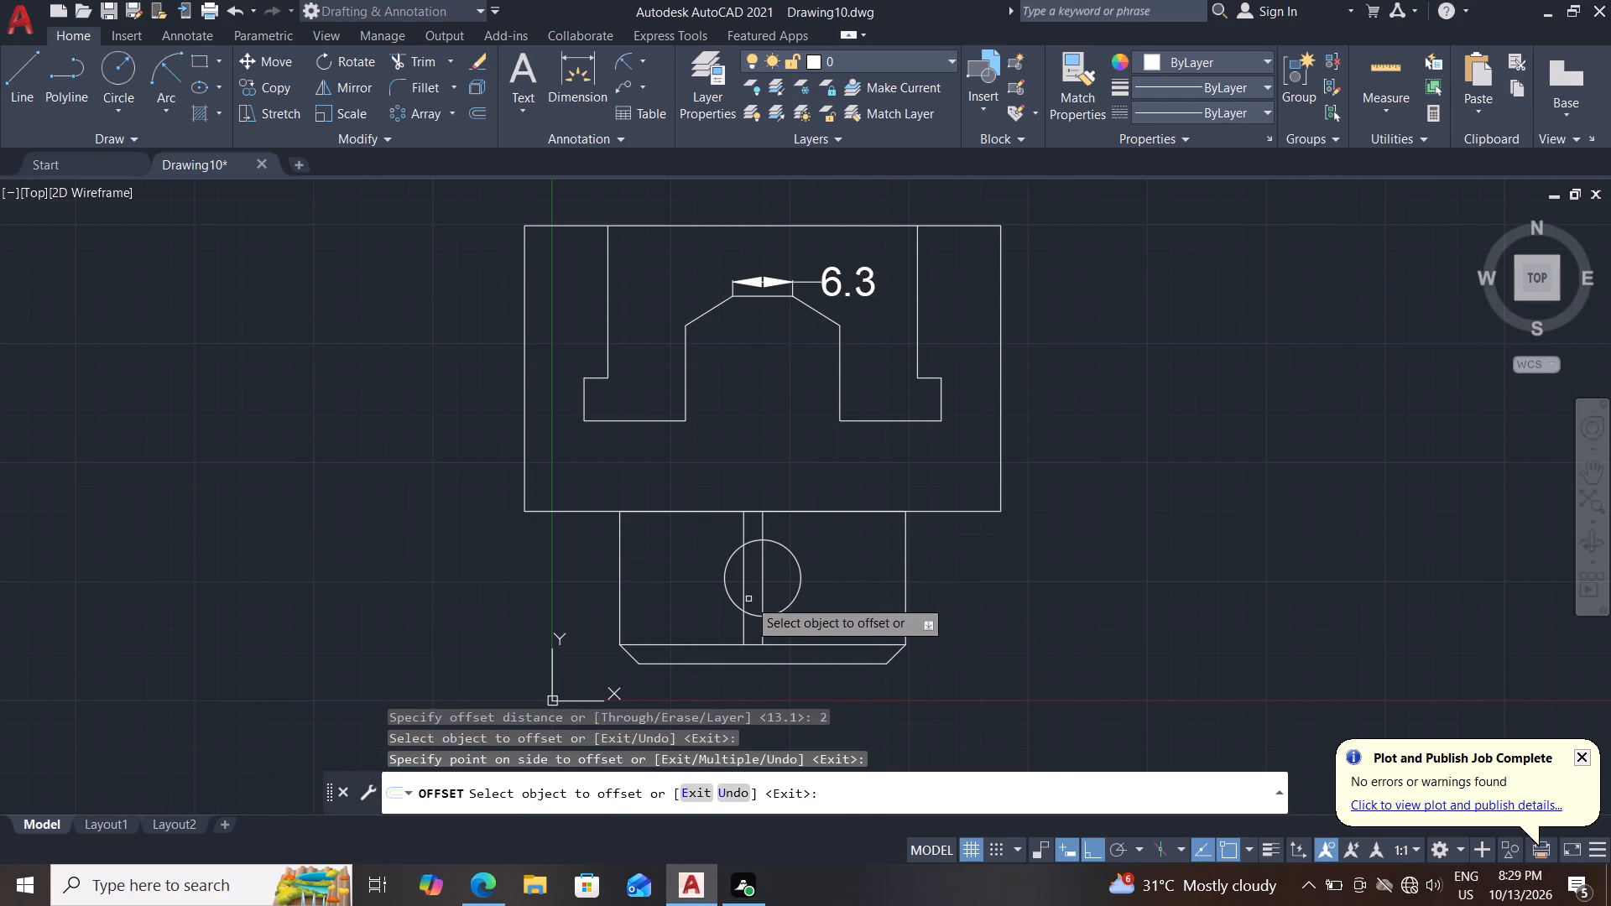
left_click(760, 596)
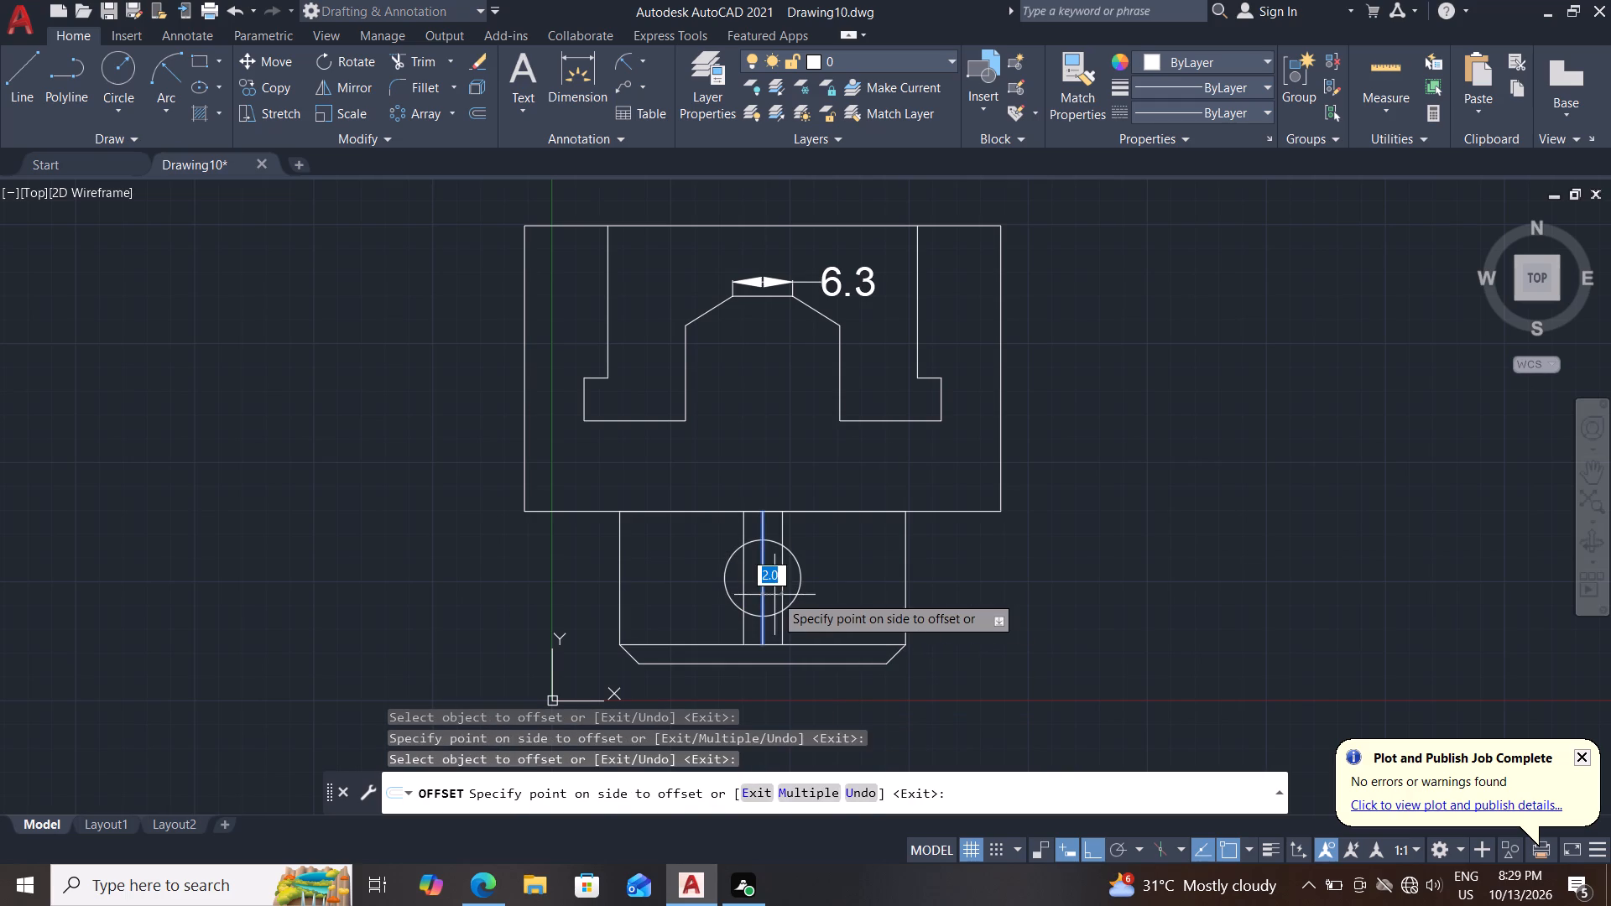
left_click(774, 595)
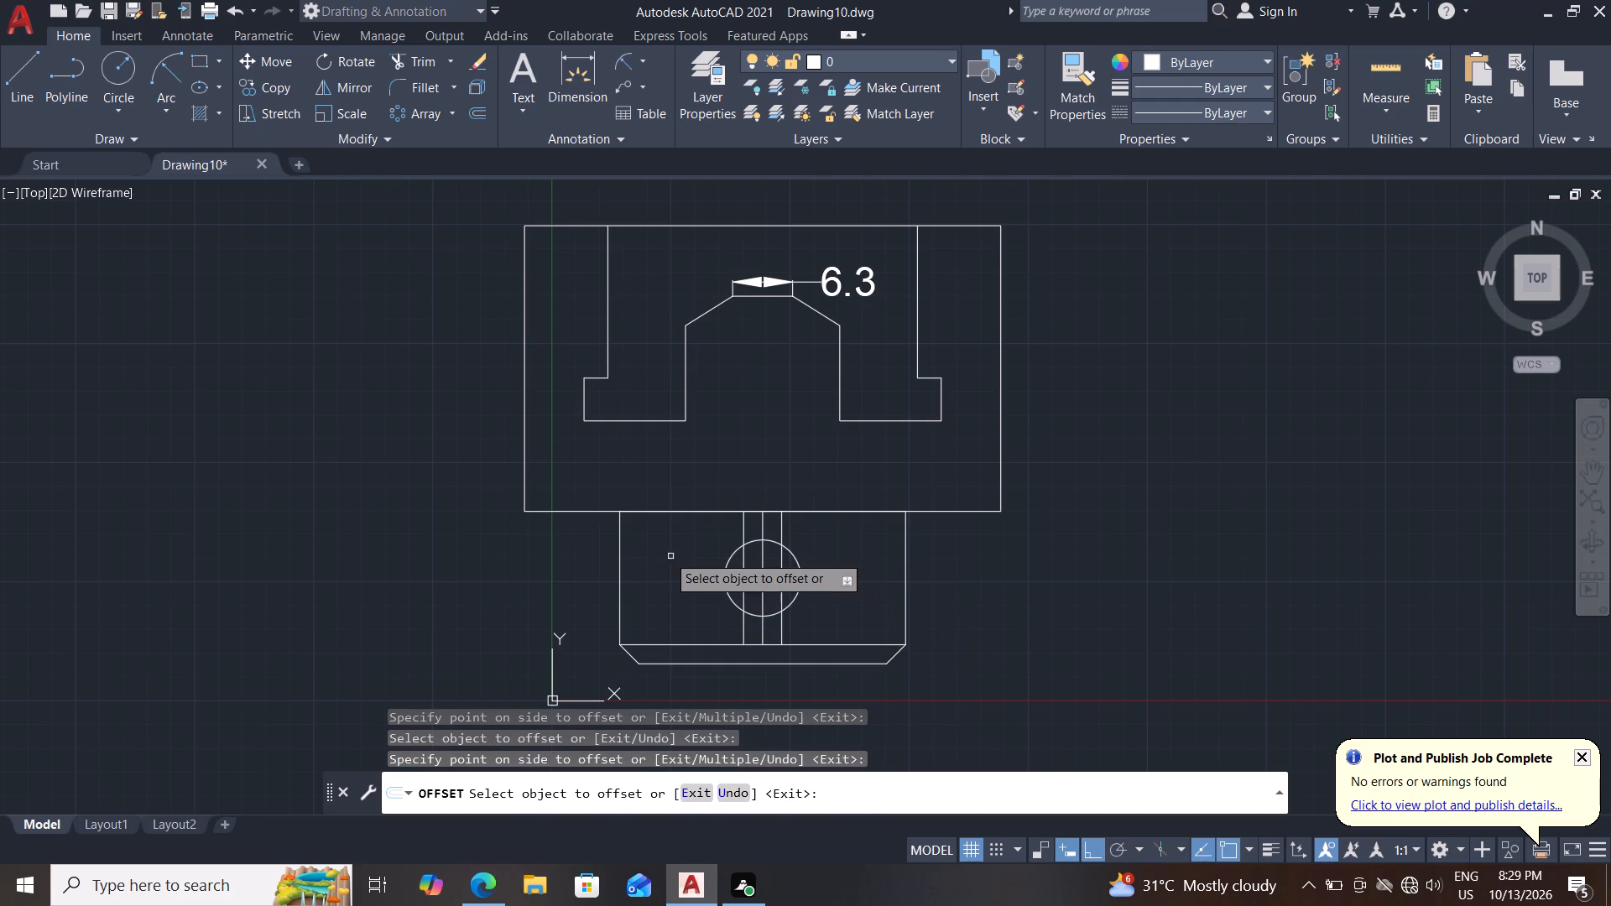
Trim away the parts of the three vertical lines that lie above and inside the circle.
left_click_drag(427, 57, 430, 66)
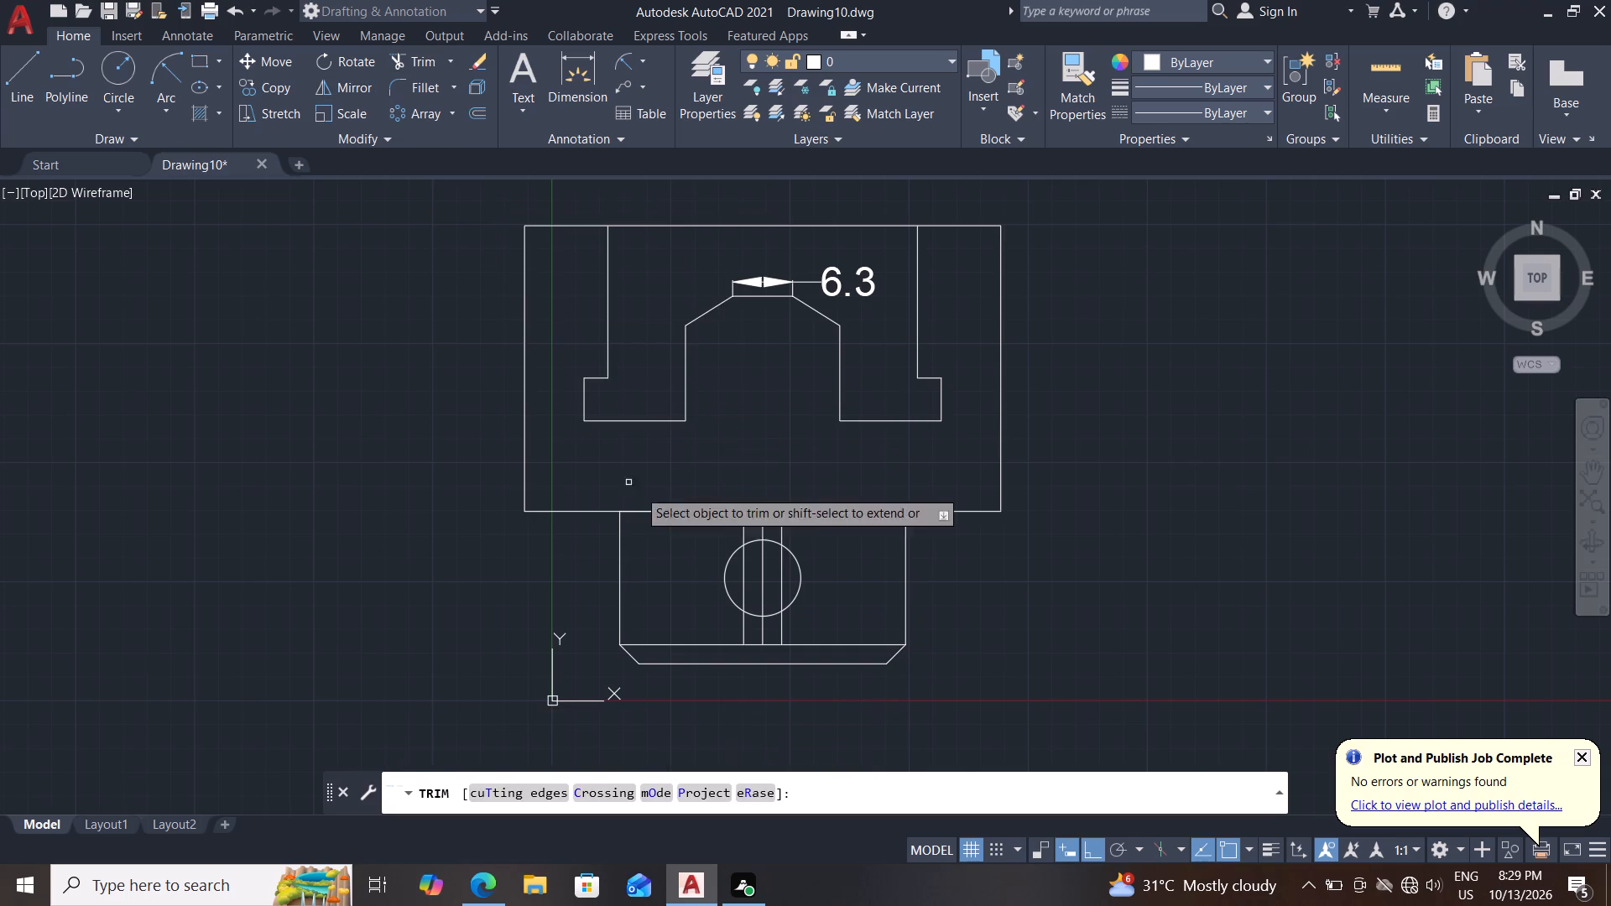
scroll(702, 577, "up", 2)
left_click_drag(780, 467, 933, 463)
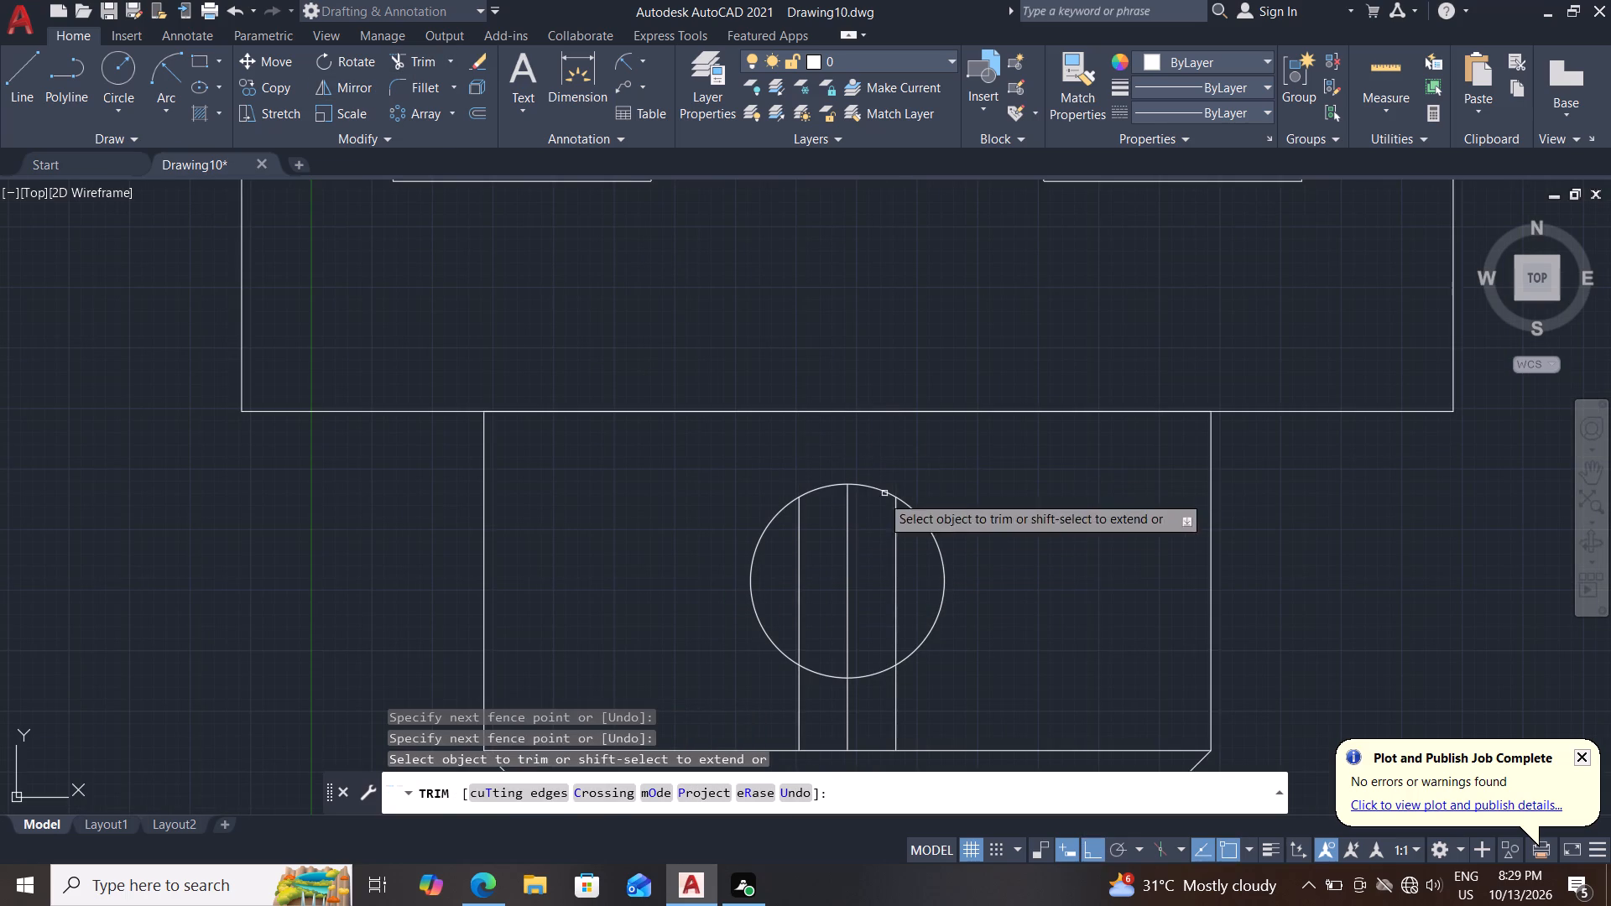
left_click_drag(786, 540, 898, 548)
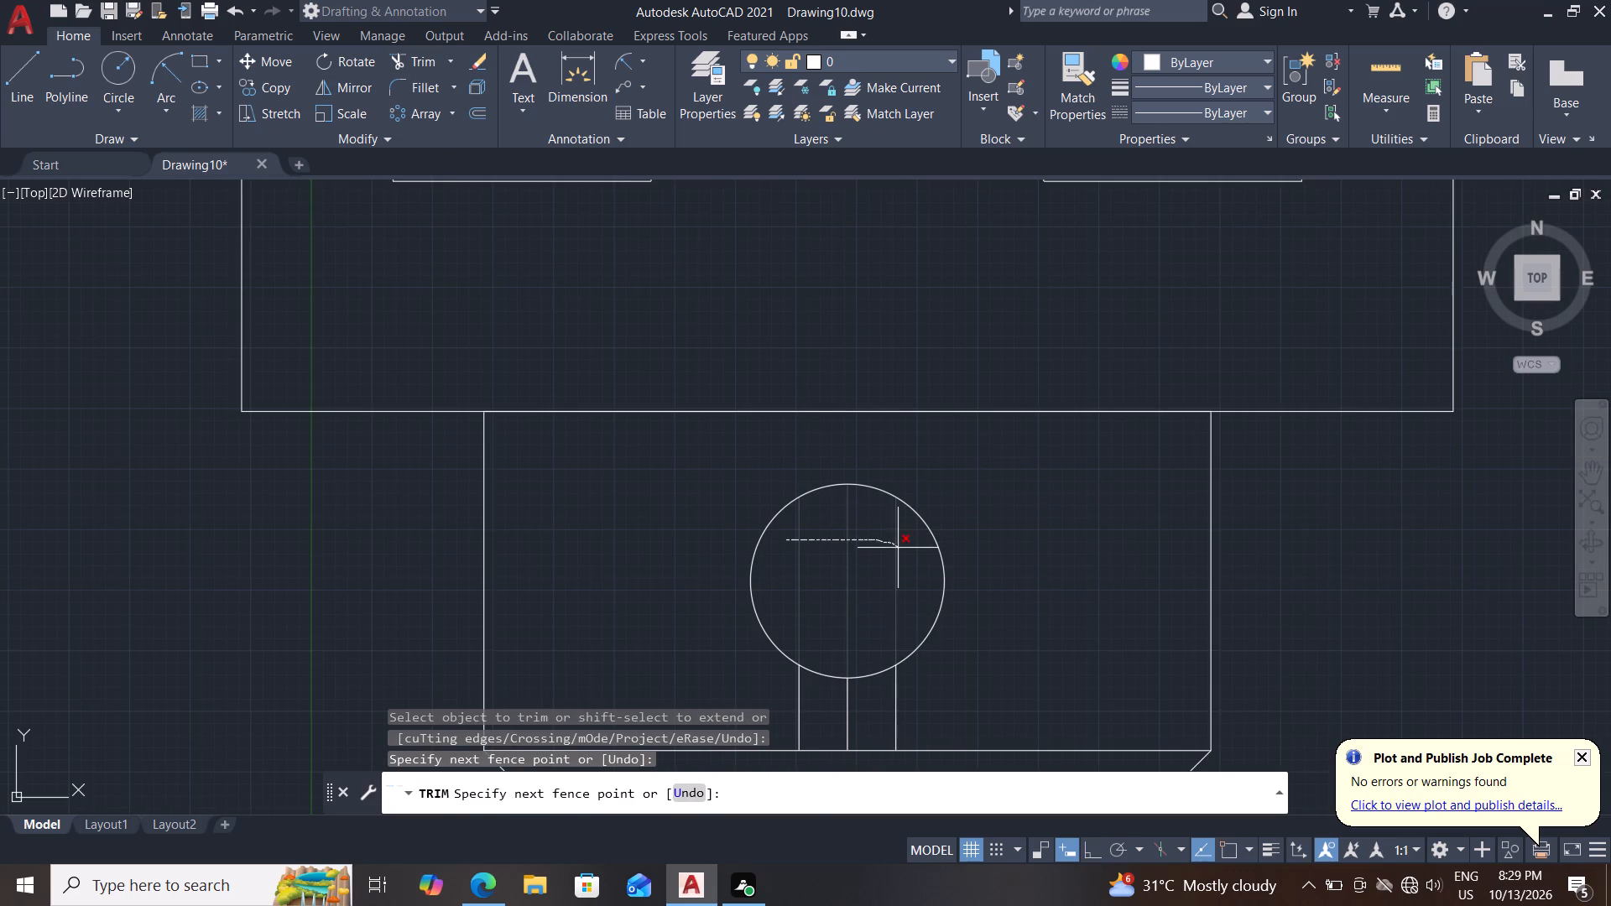
left_click_drag(898, 548, 908, 560)
Trim away the circle's bottom arc between the two offset lines and the remaining piece of the centre line.
middle_click_drag(830, 620, 816, 453)
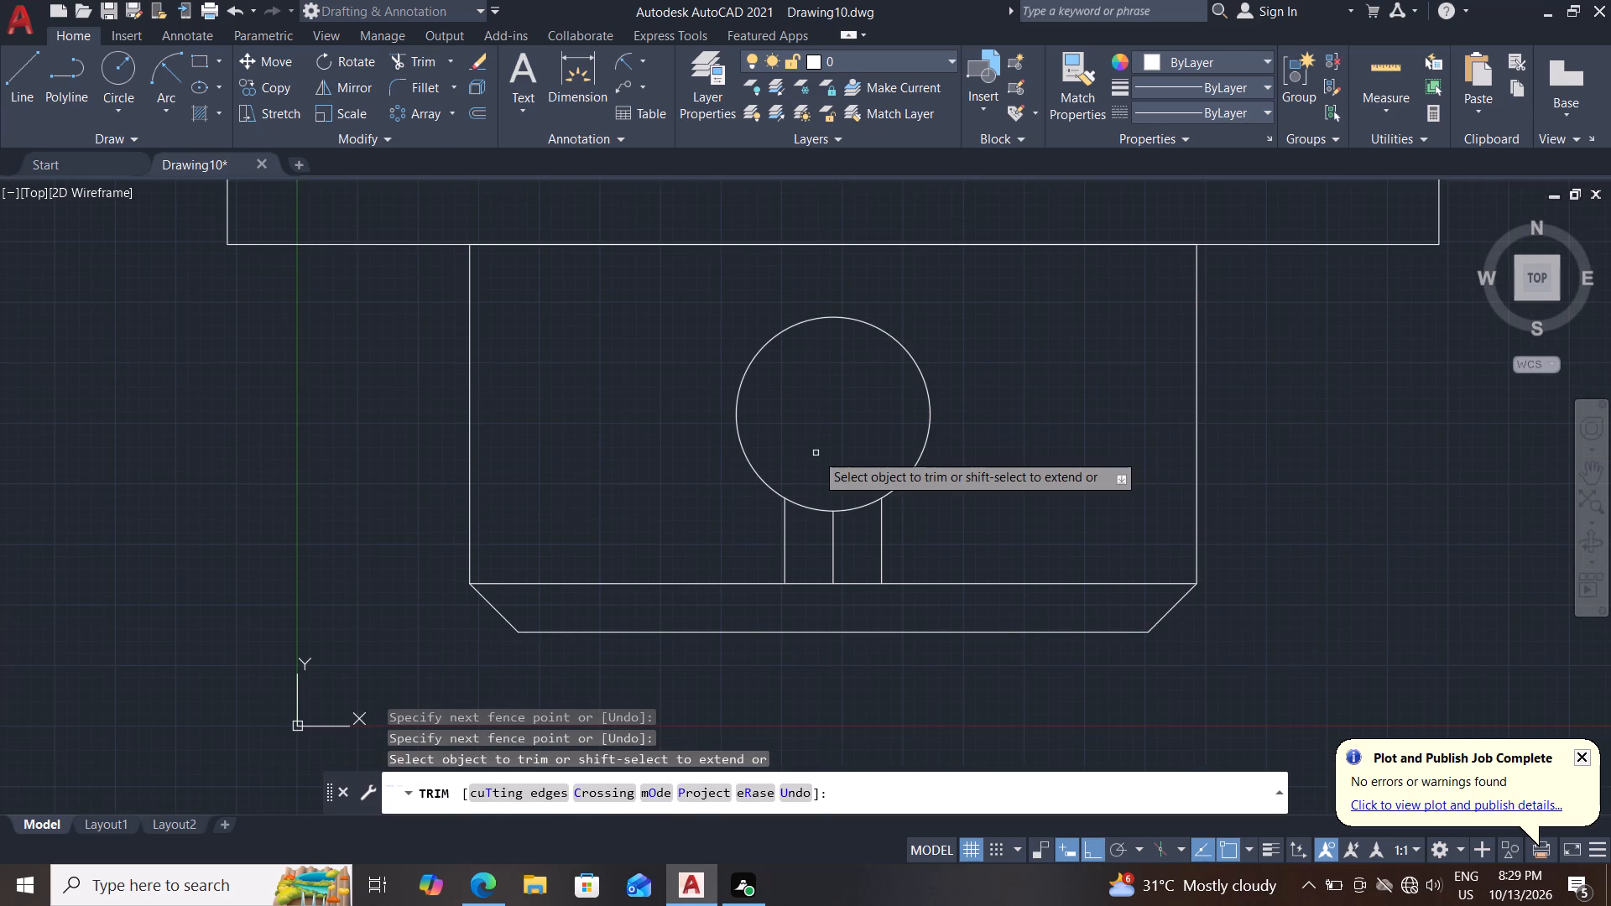
left_click(816, 453)
left_click_drag(816, 453, 816, 476)
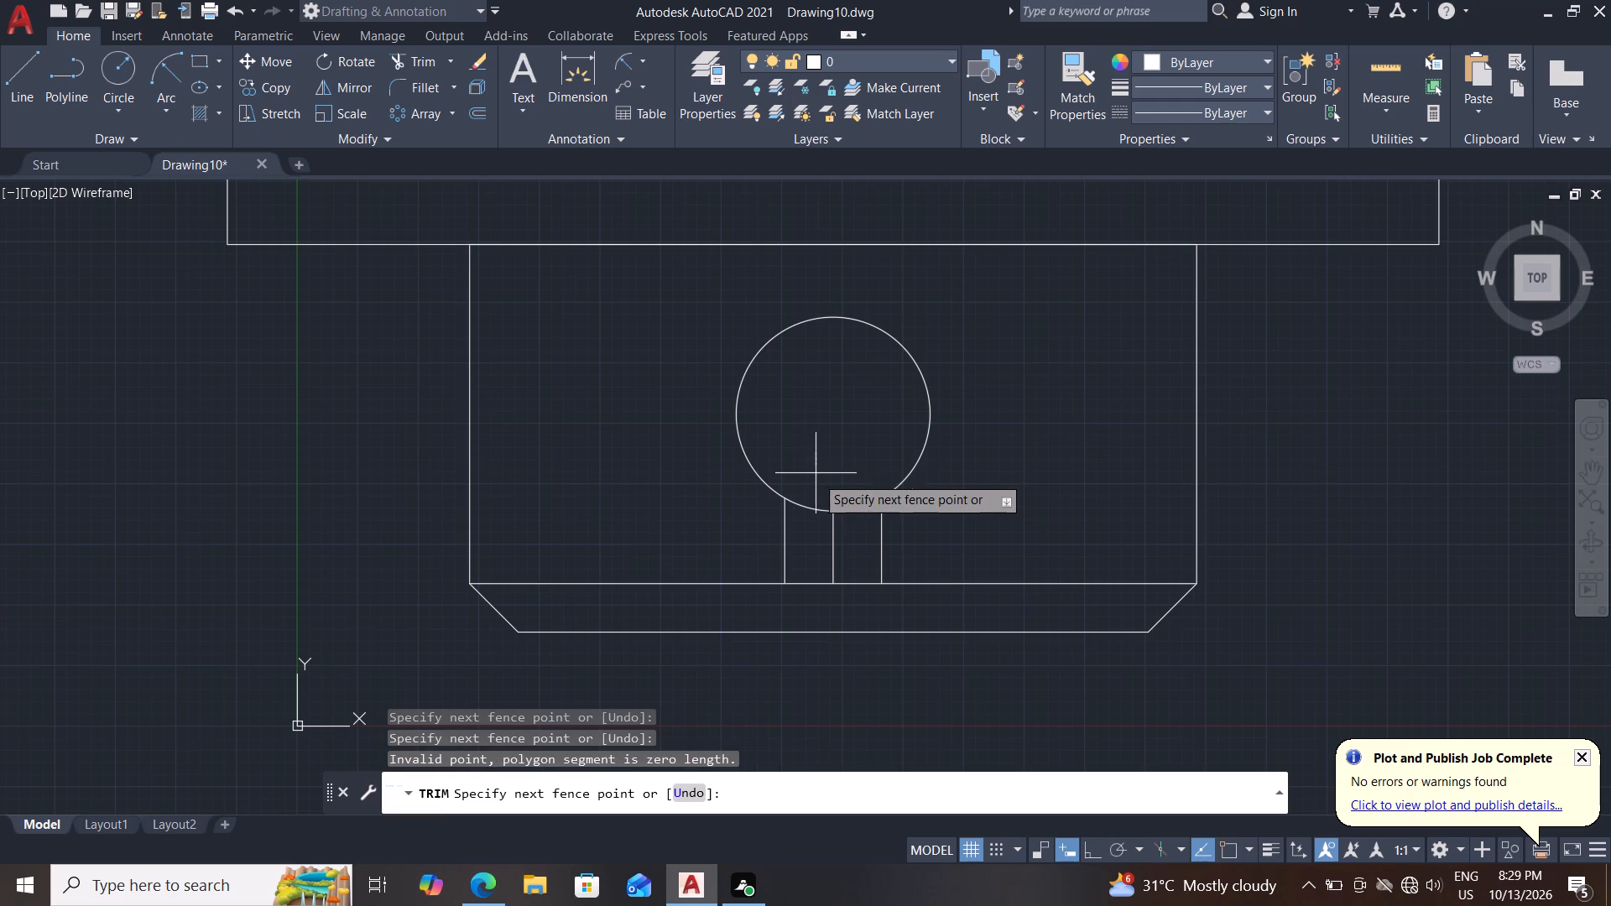
left_click_drag(816, 476, 816, 534)
left_click_drag(834, 474, 852, 534)
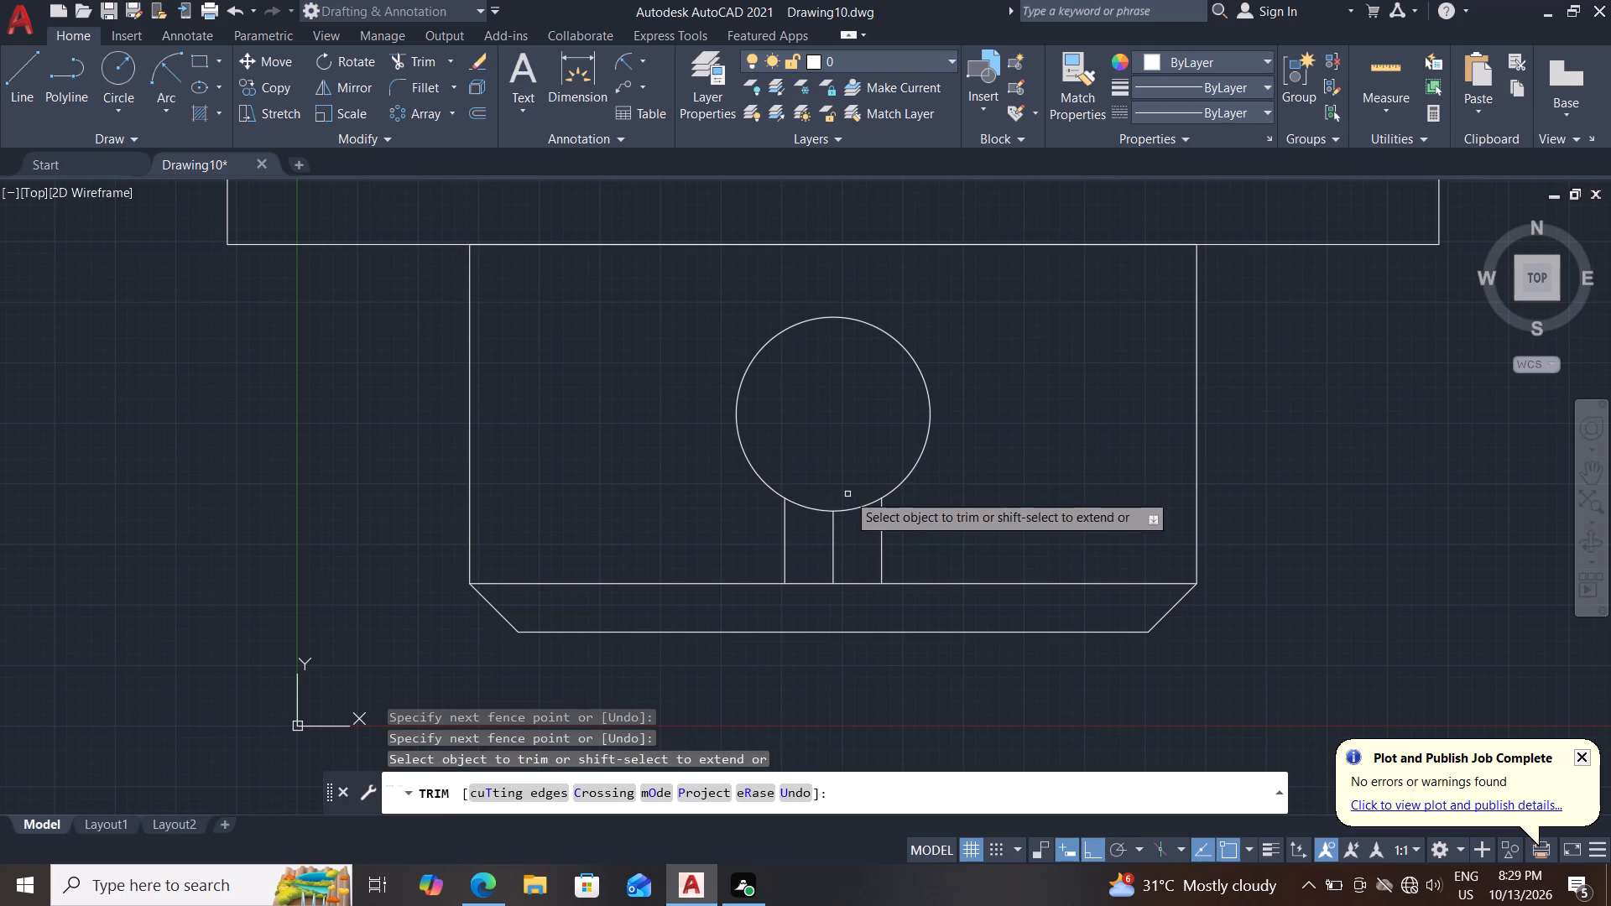
left_click_drag(845, 484, 858, 543)
left_click_drag(823, 481, 836, 537)
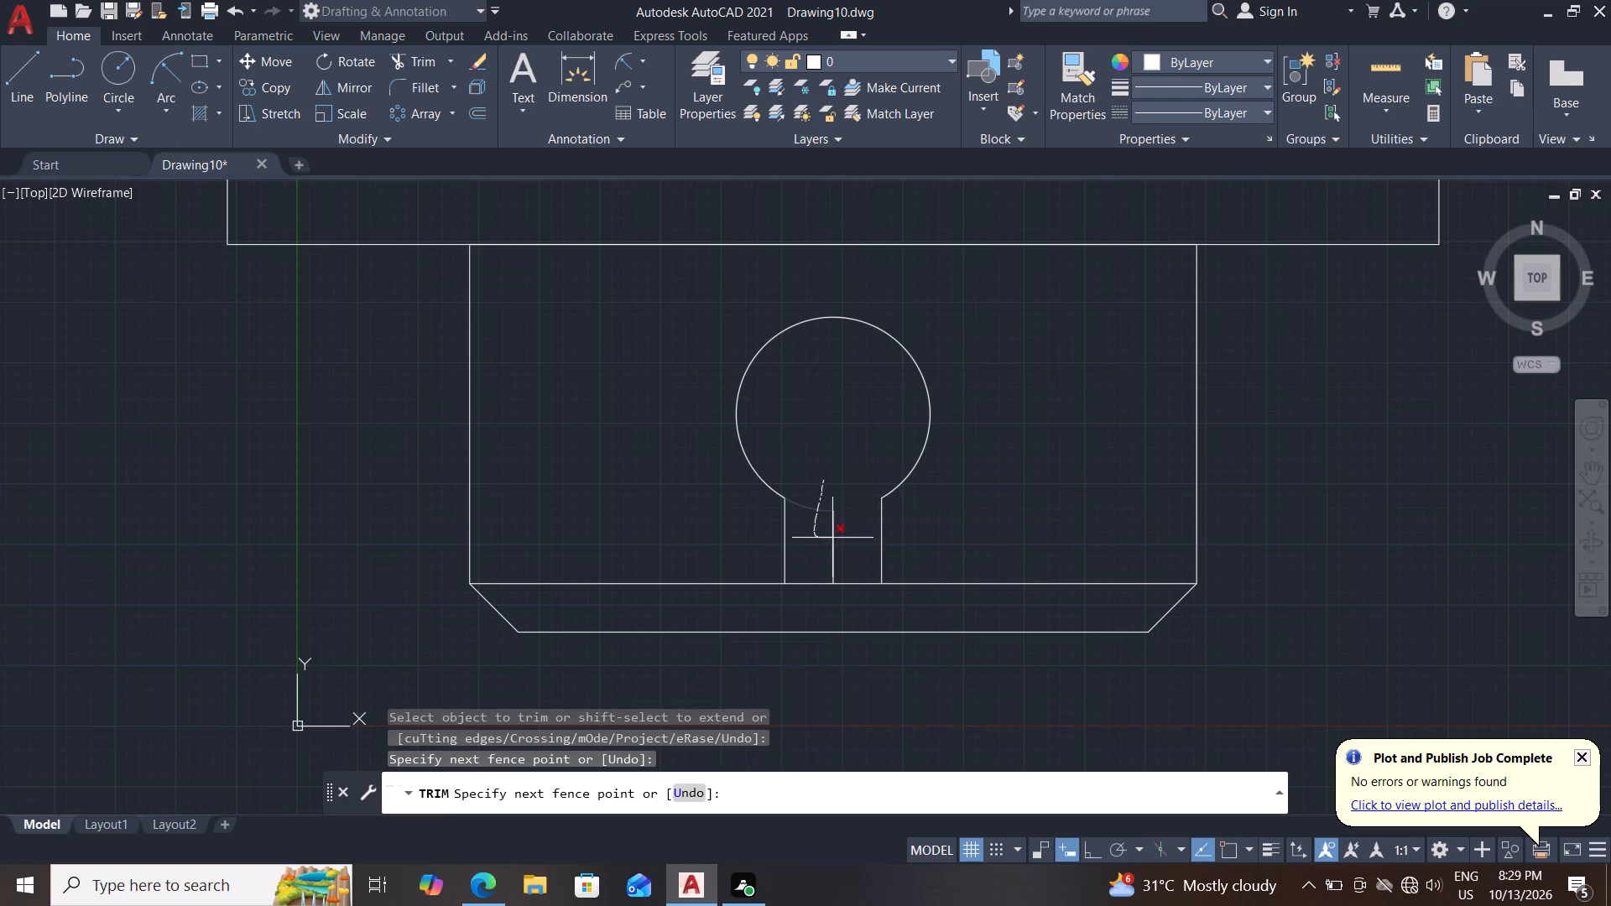
left_click_drag(836, 537, 847, 534)
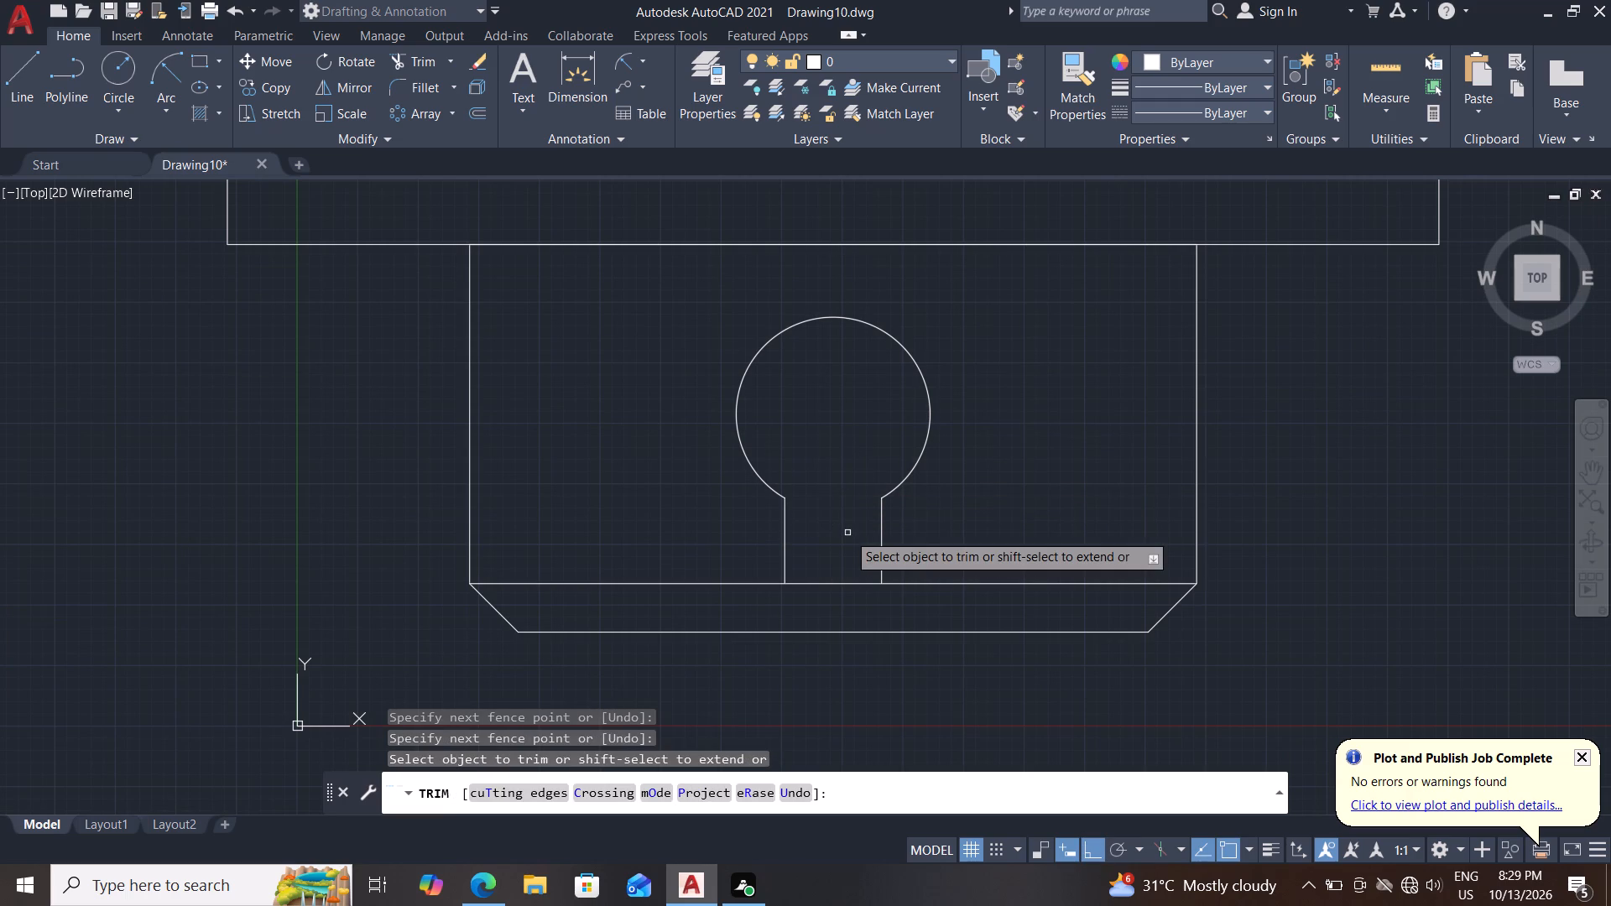
key("Escape")
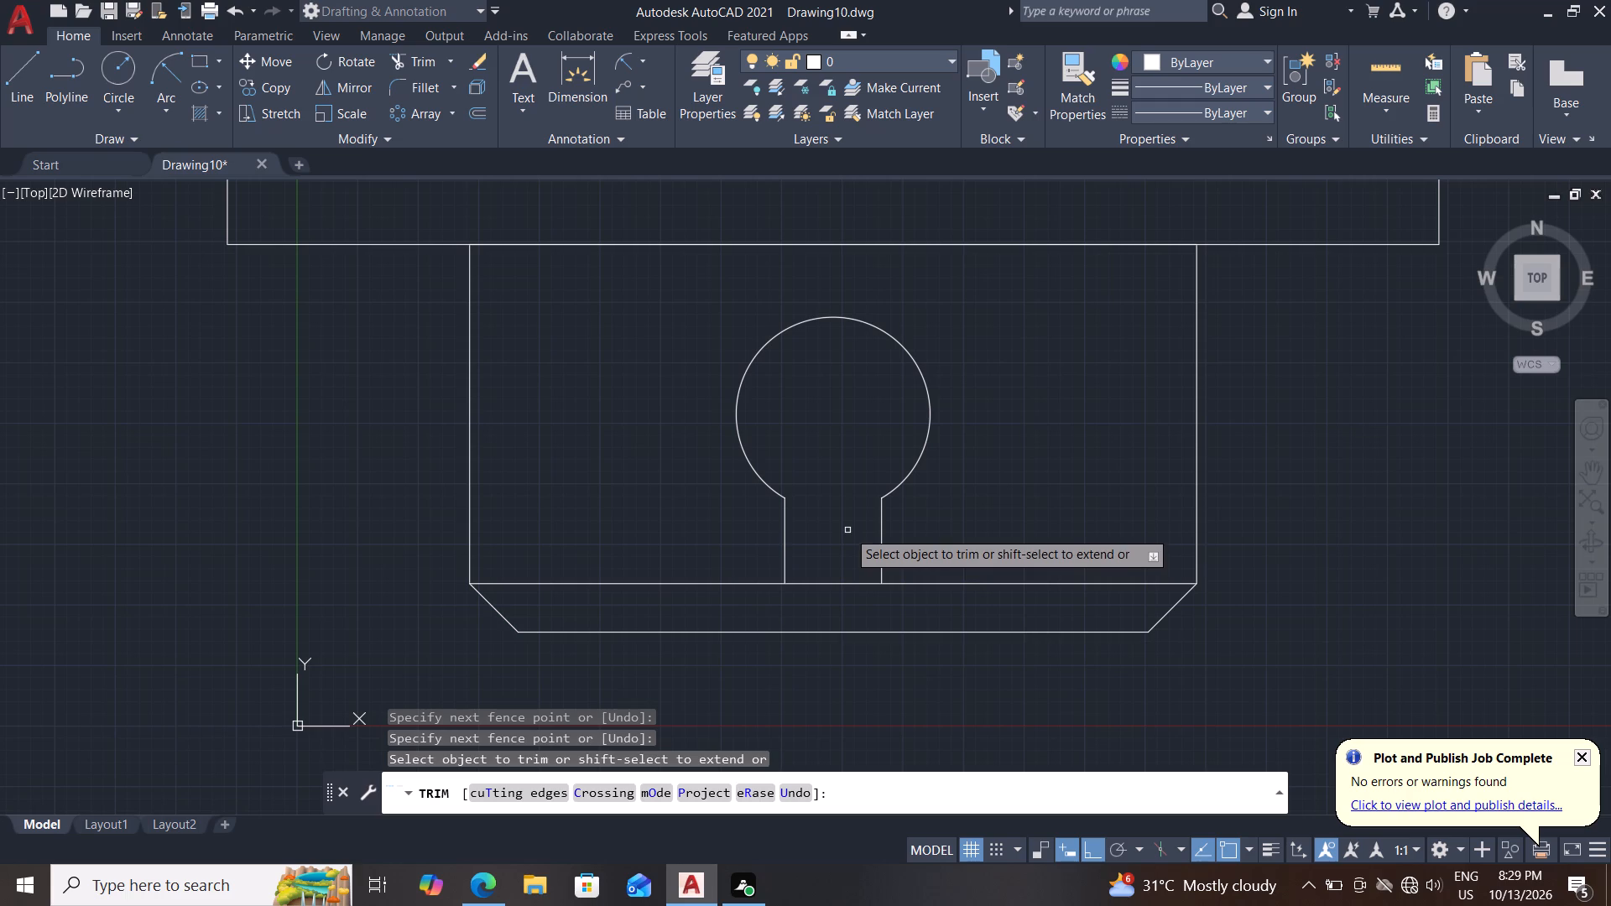
key("Escape")
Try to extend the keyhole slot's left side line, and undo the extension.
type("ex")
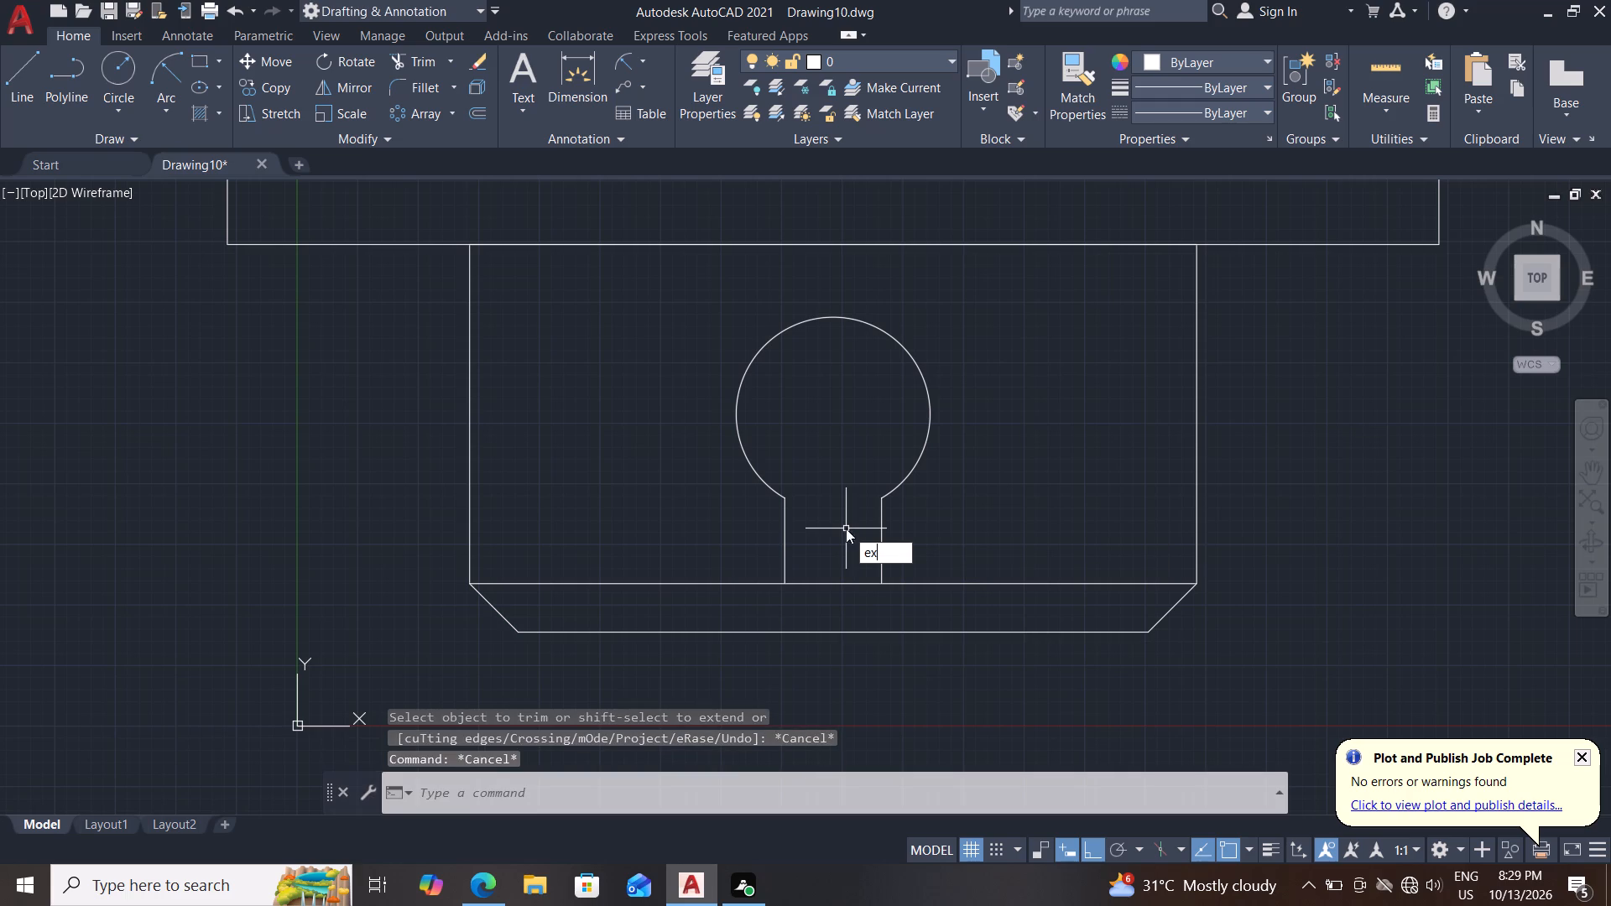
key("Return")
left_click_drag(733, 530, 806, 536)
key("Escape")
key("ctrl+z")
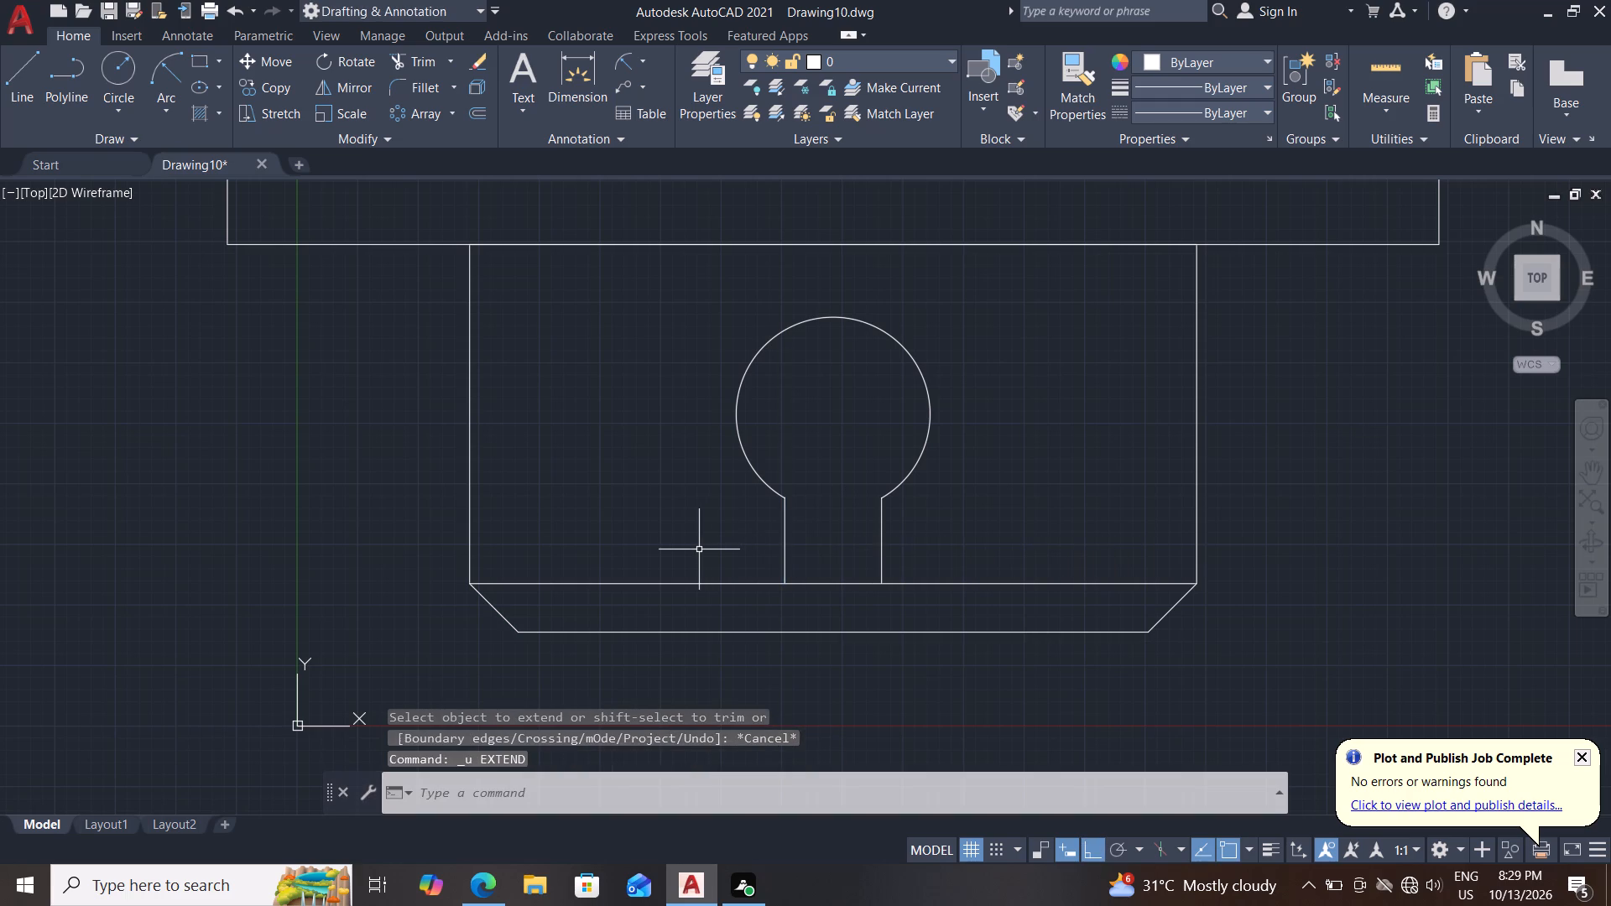
Extend both vertical sides of the keyhole slot down to the lower body's bottom edge.
key("e")
key("x")
key("Return")
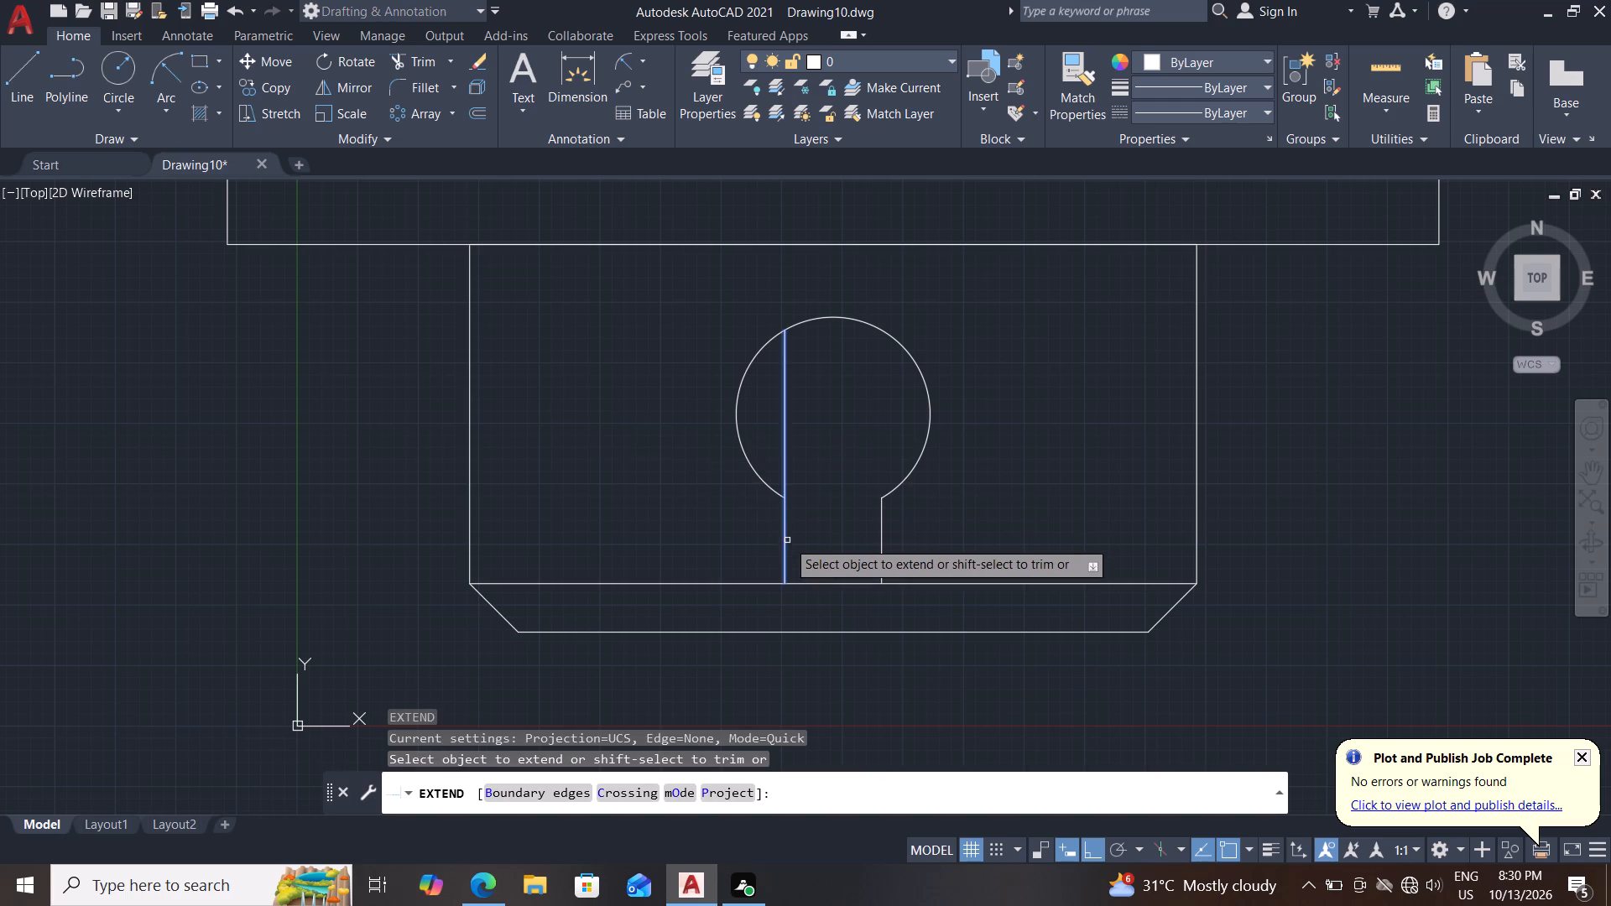
left_click(787, 566)
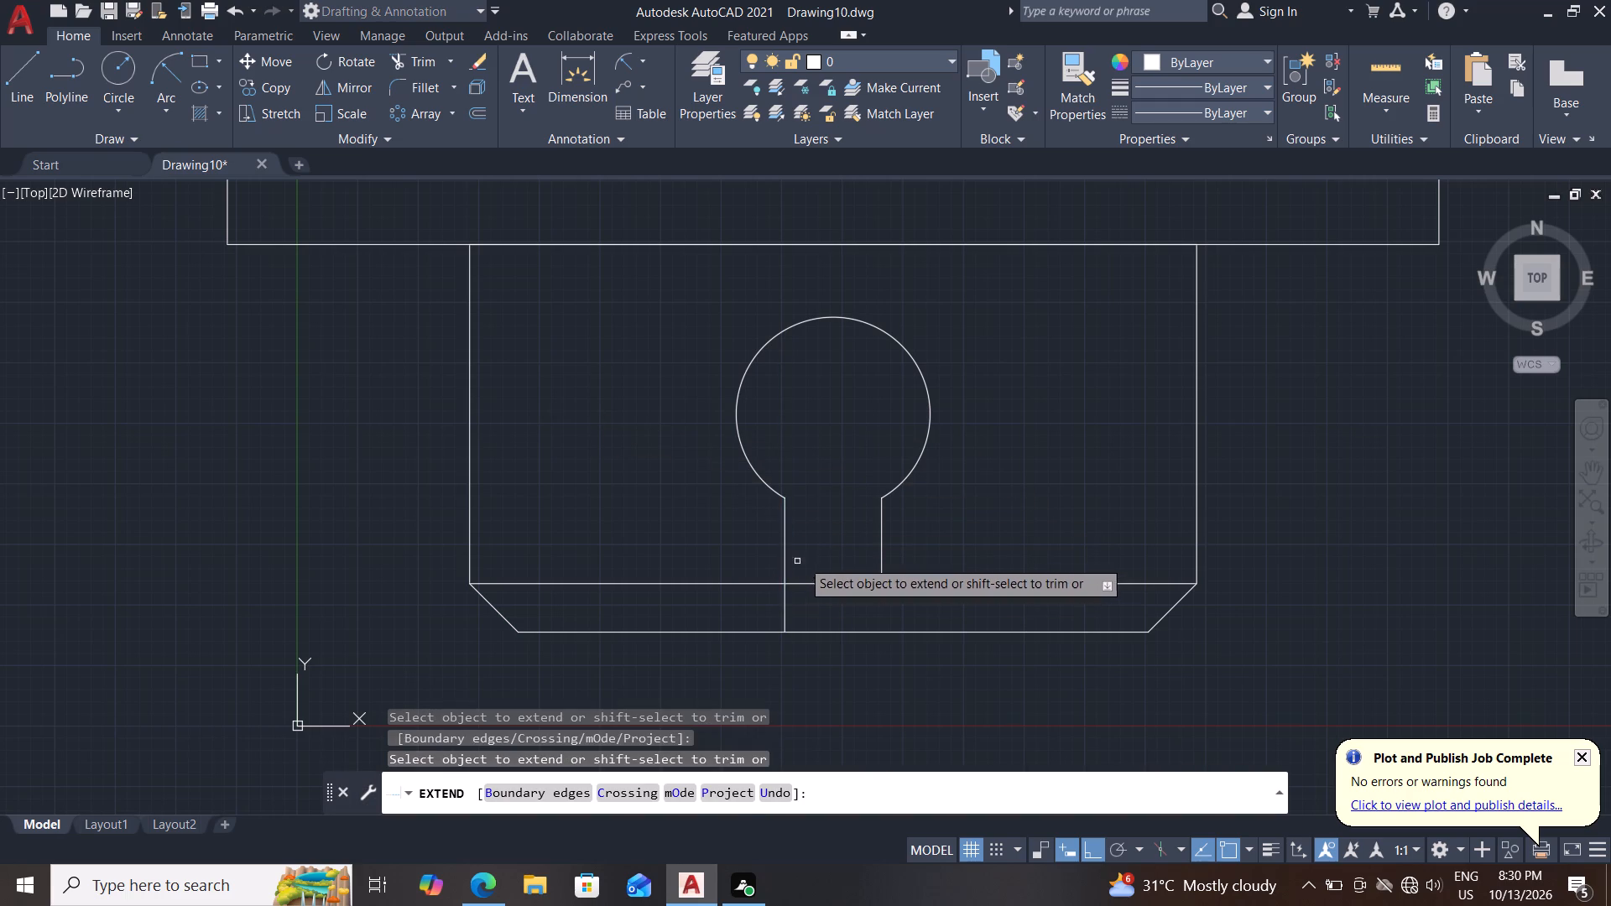
left_click(884, 572)
key("Escape")
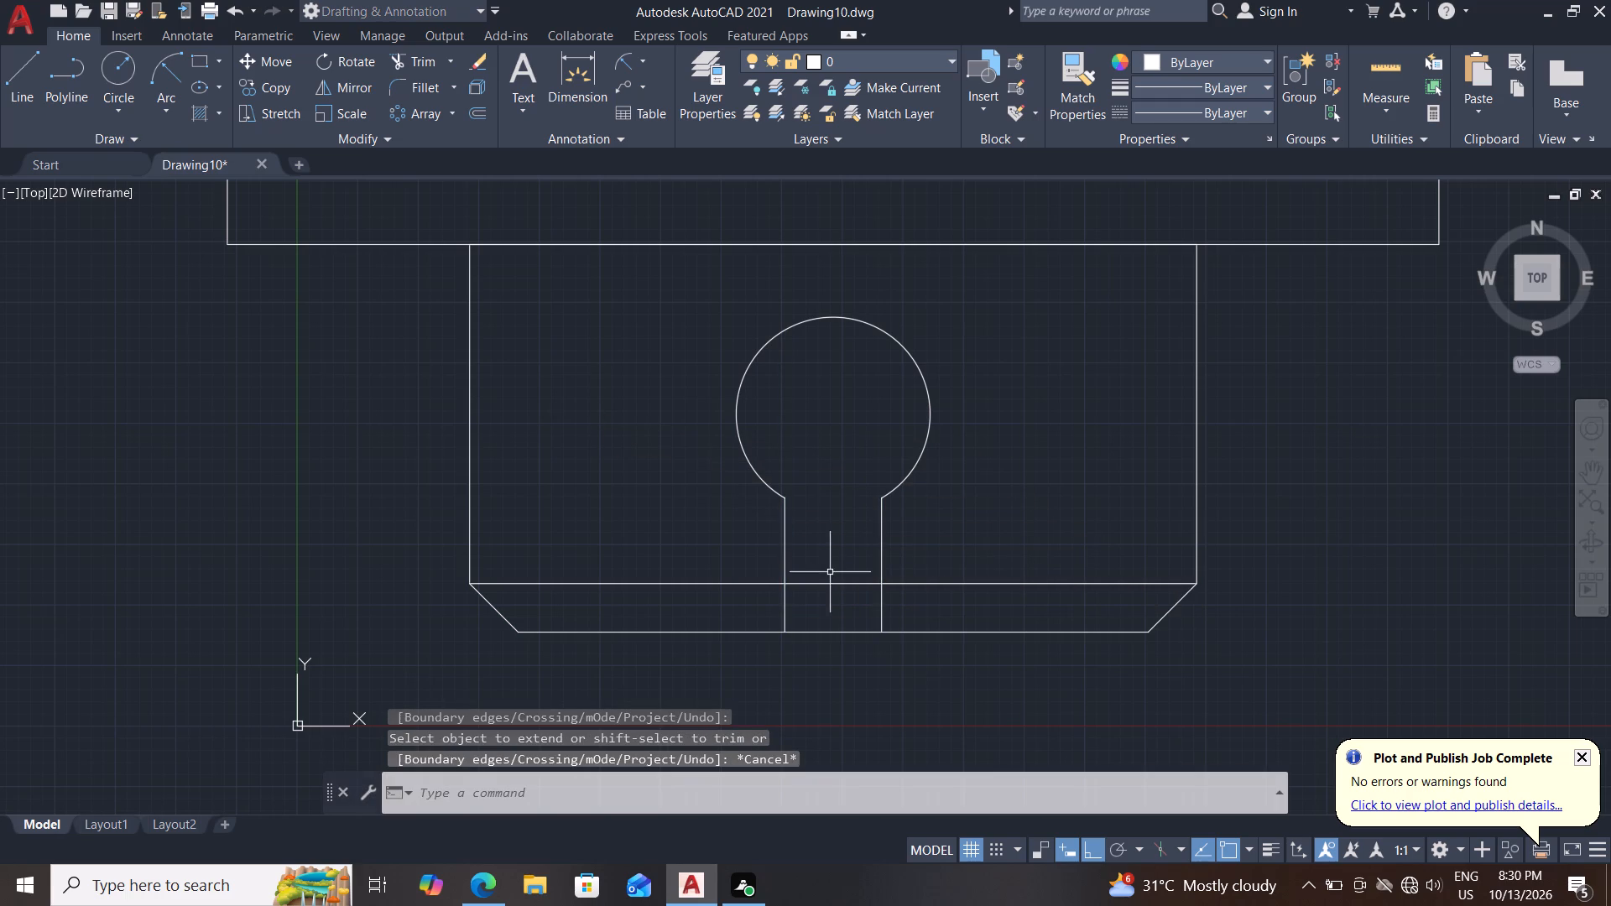
key("Escape")
Trim away the upper chamfer line and the lower body's bottom edge between the two slot sides.
type("tr")
key("Return")
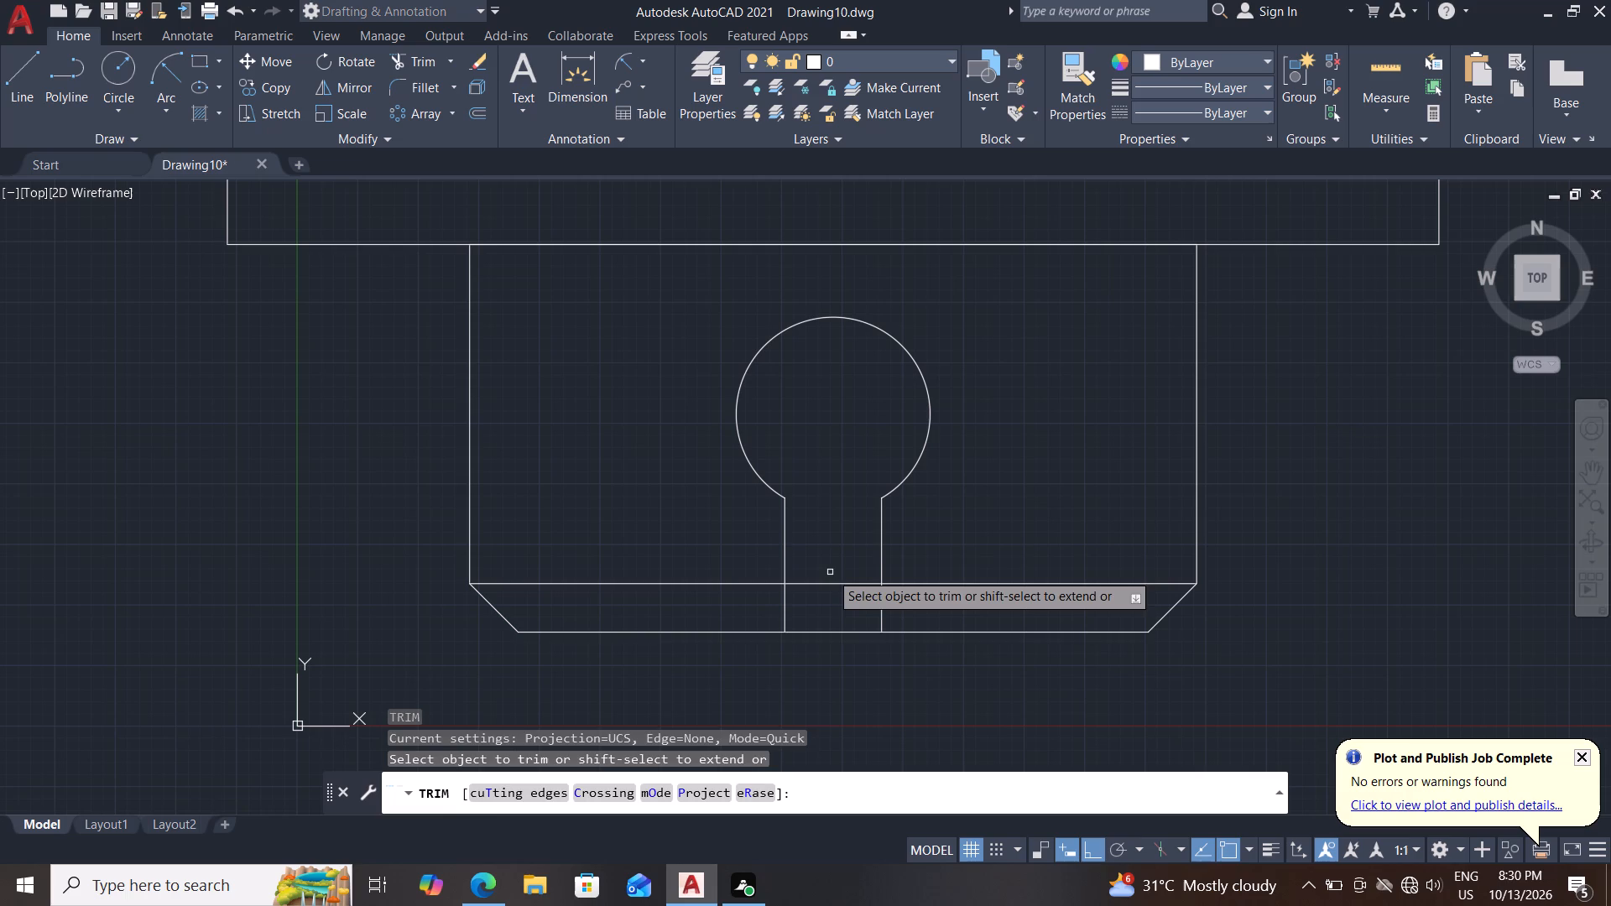
left_click(833, 544)
left_click(834, 657)
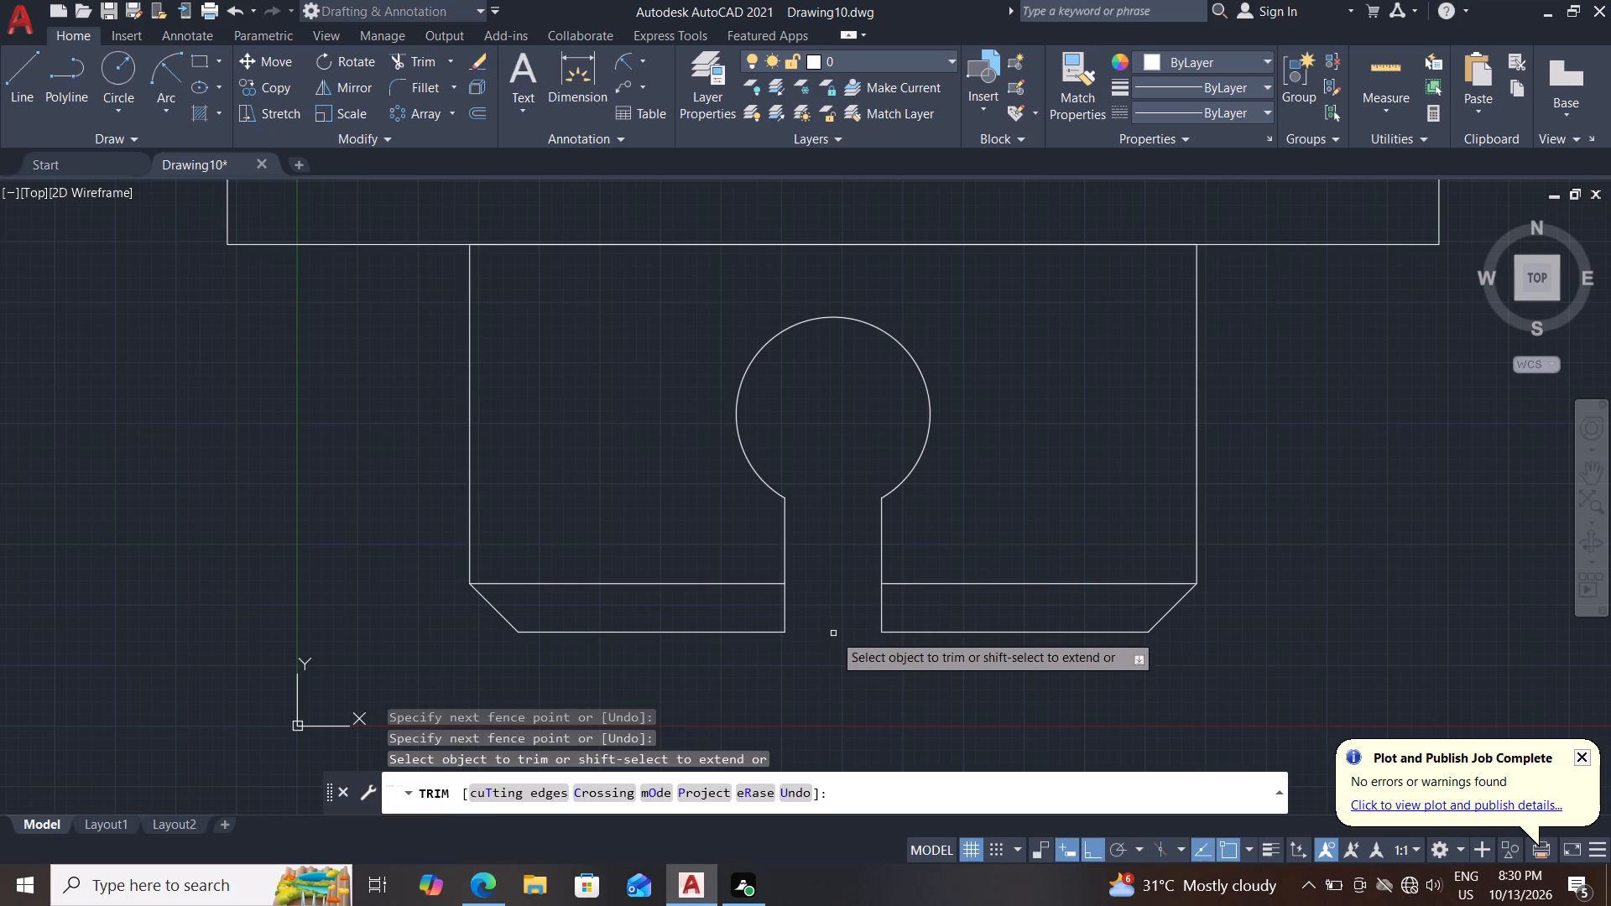
key("Escape")
key("Escape")
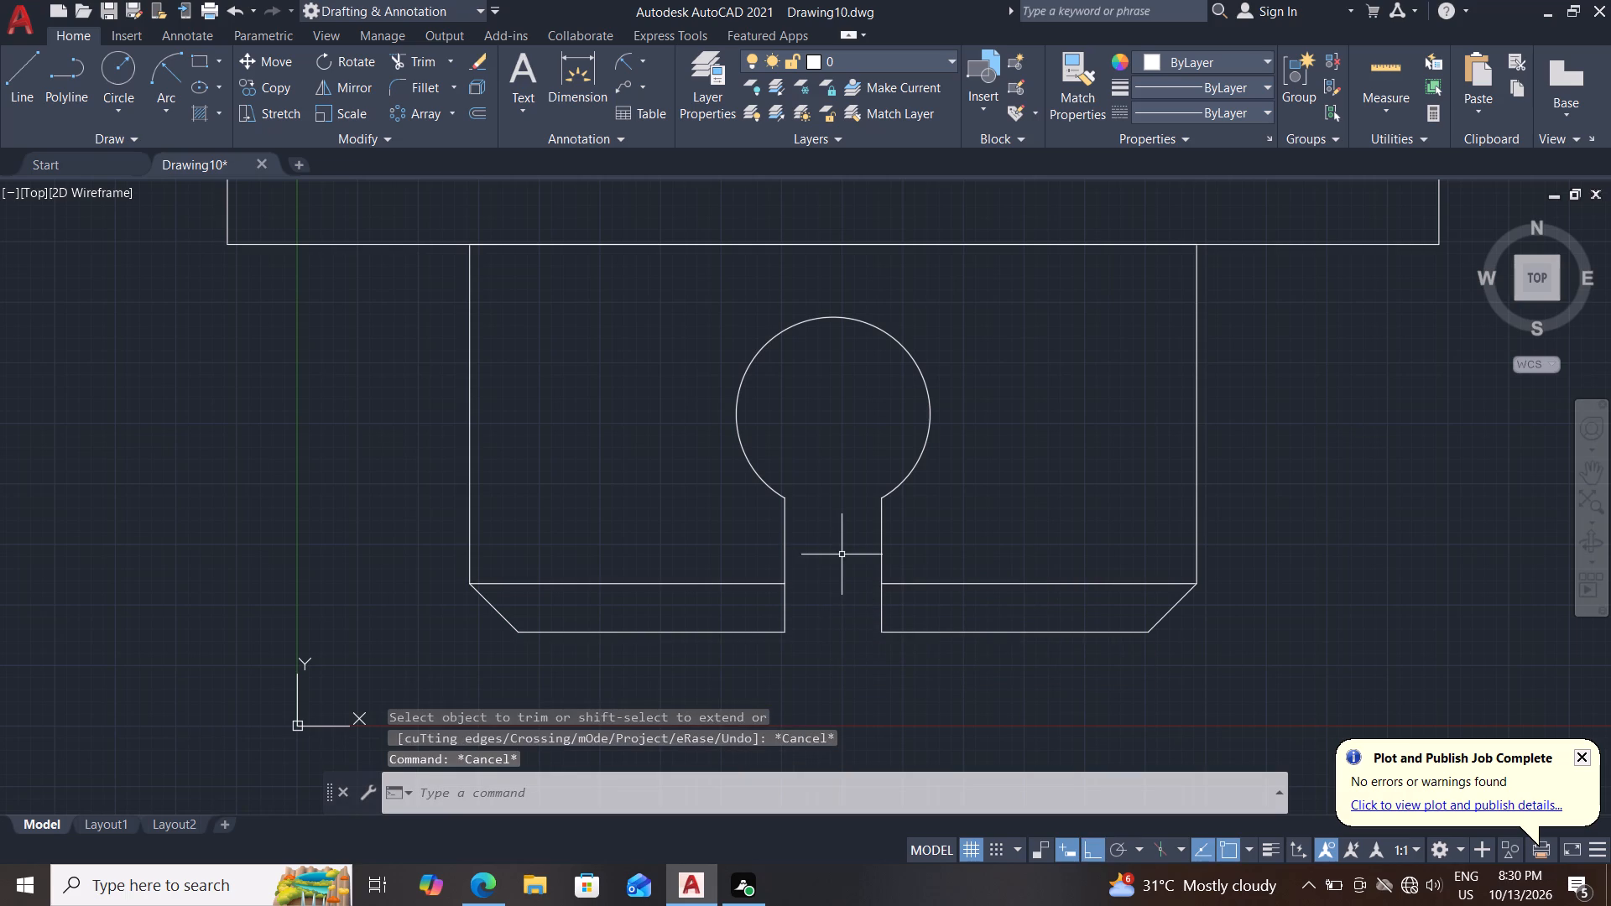
Trim away the upper body's top edge between the recess's two vertical sides.
scroll(833, 555, "down", 2)
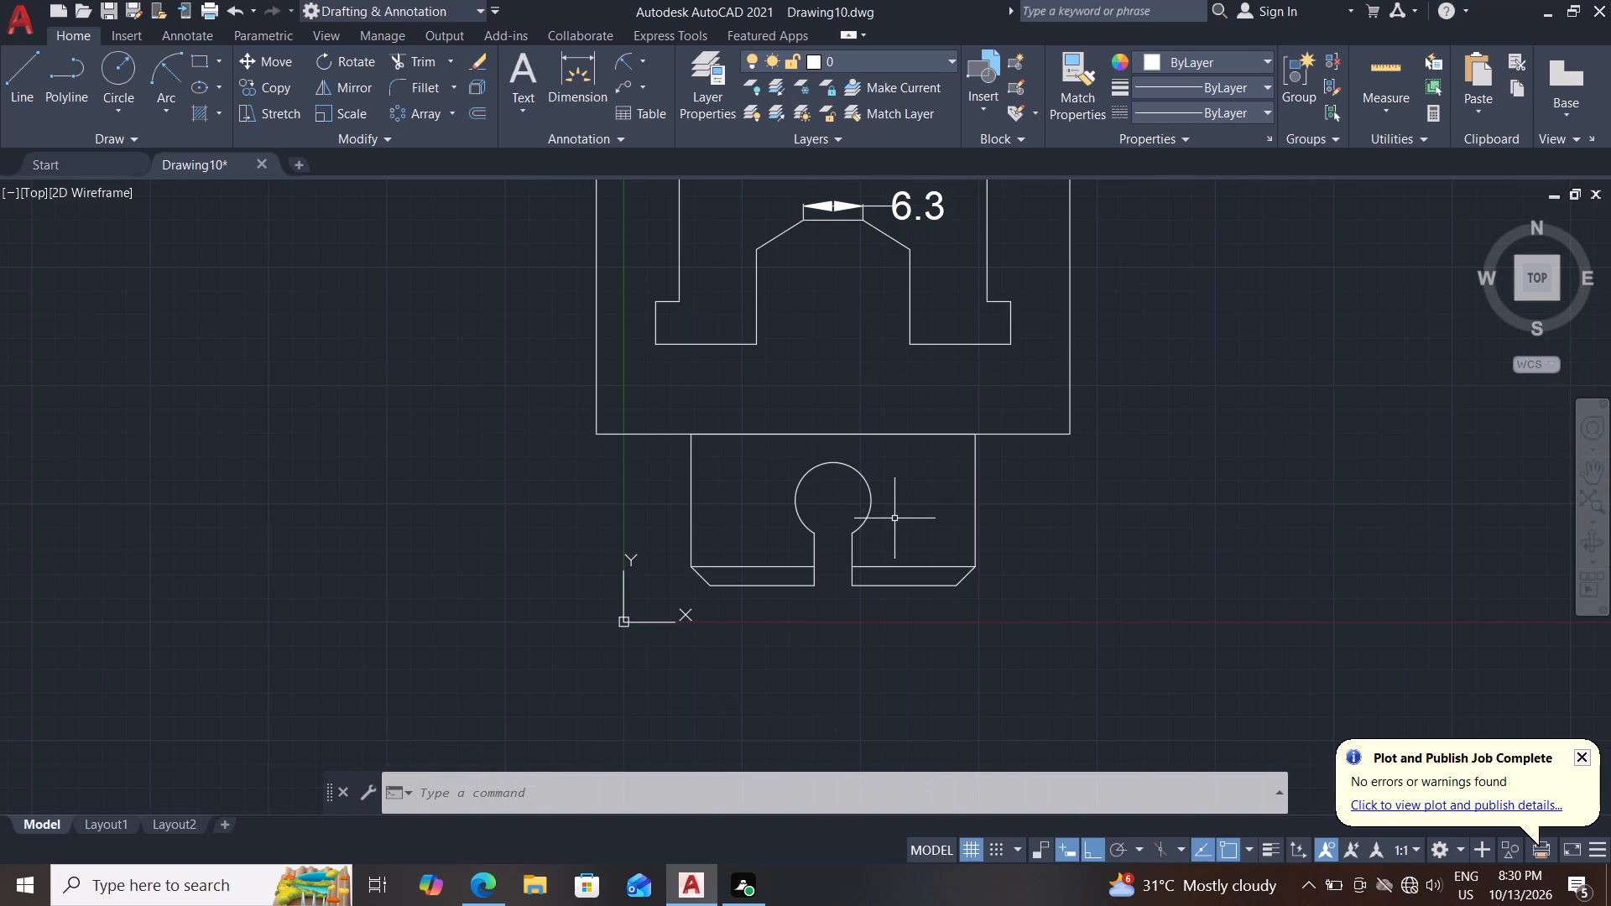
middle_click_drag(934, 547, 973, 689)
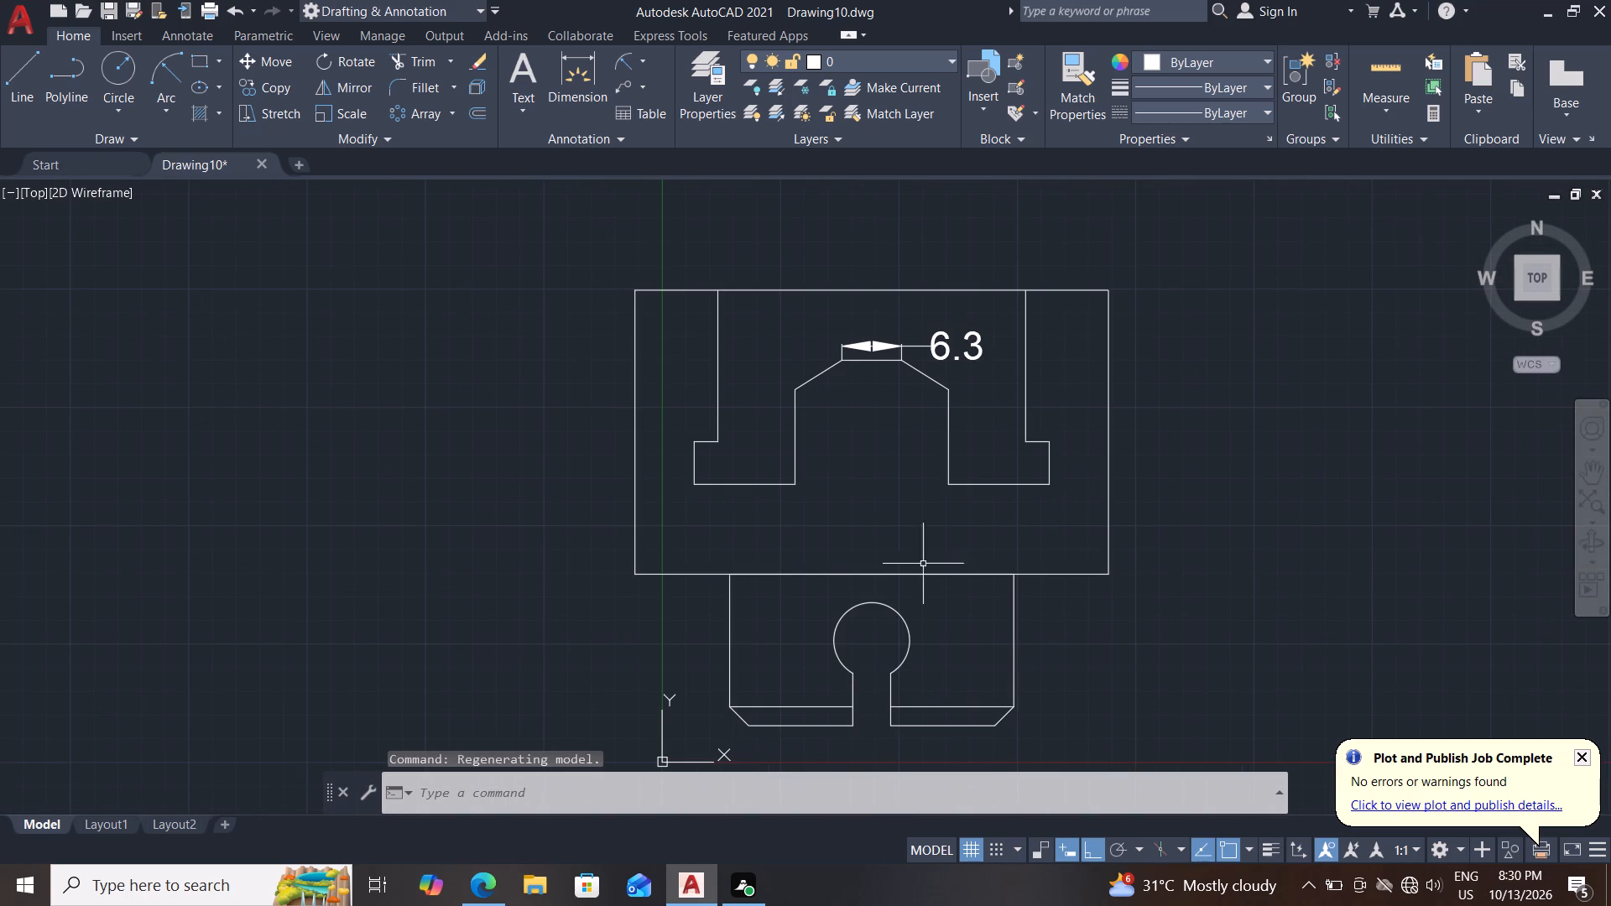
left_click(401, 56)
left_click_drag(764, 237, 767, 328)
Draw a 5 mm horizontal line outward from the midpoint of the upper body's left edge.
left_click(28, 94)
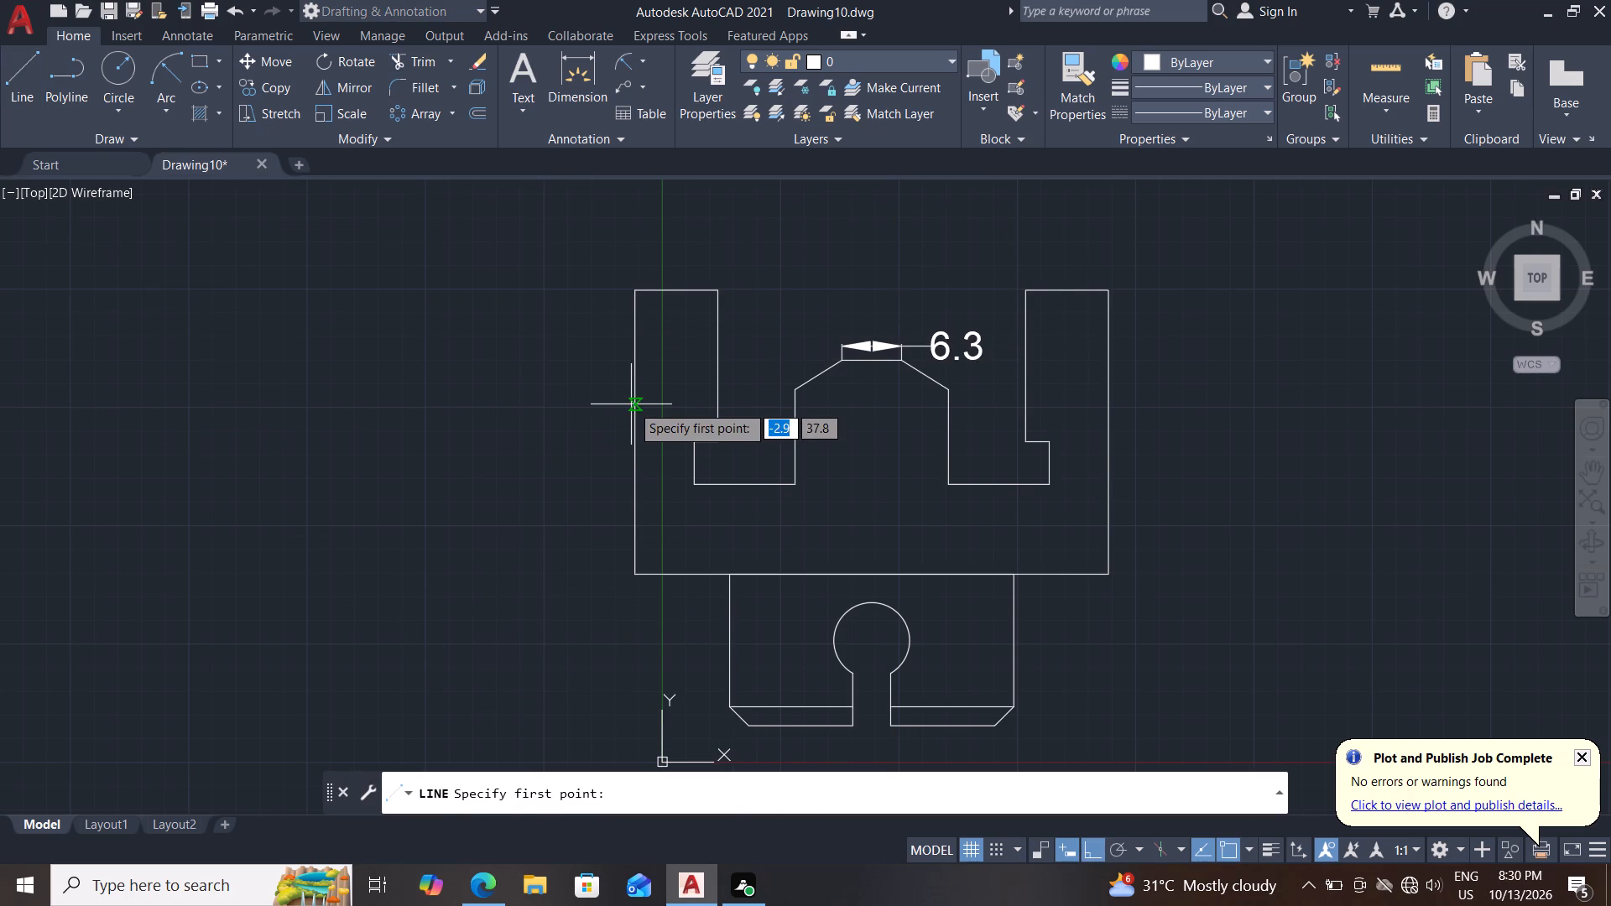
left_click(632, 430)
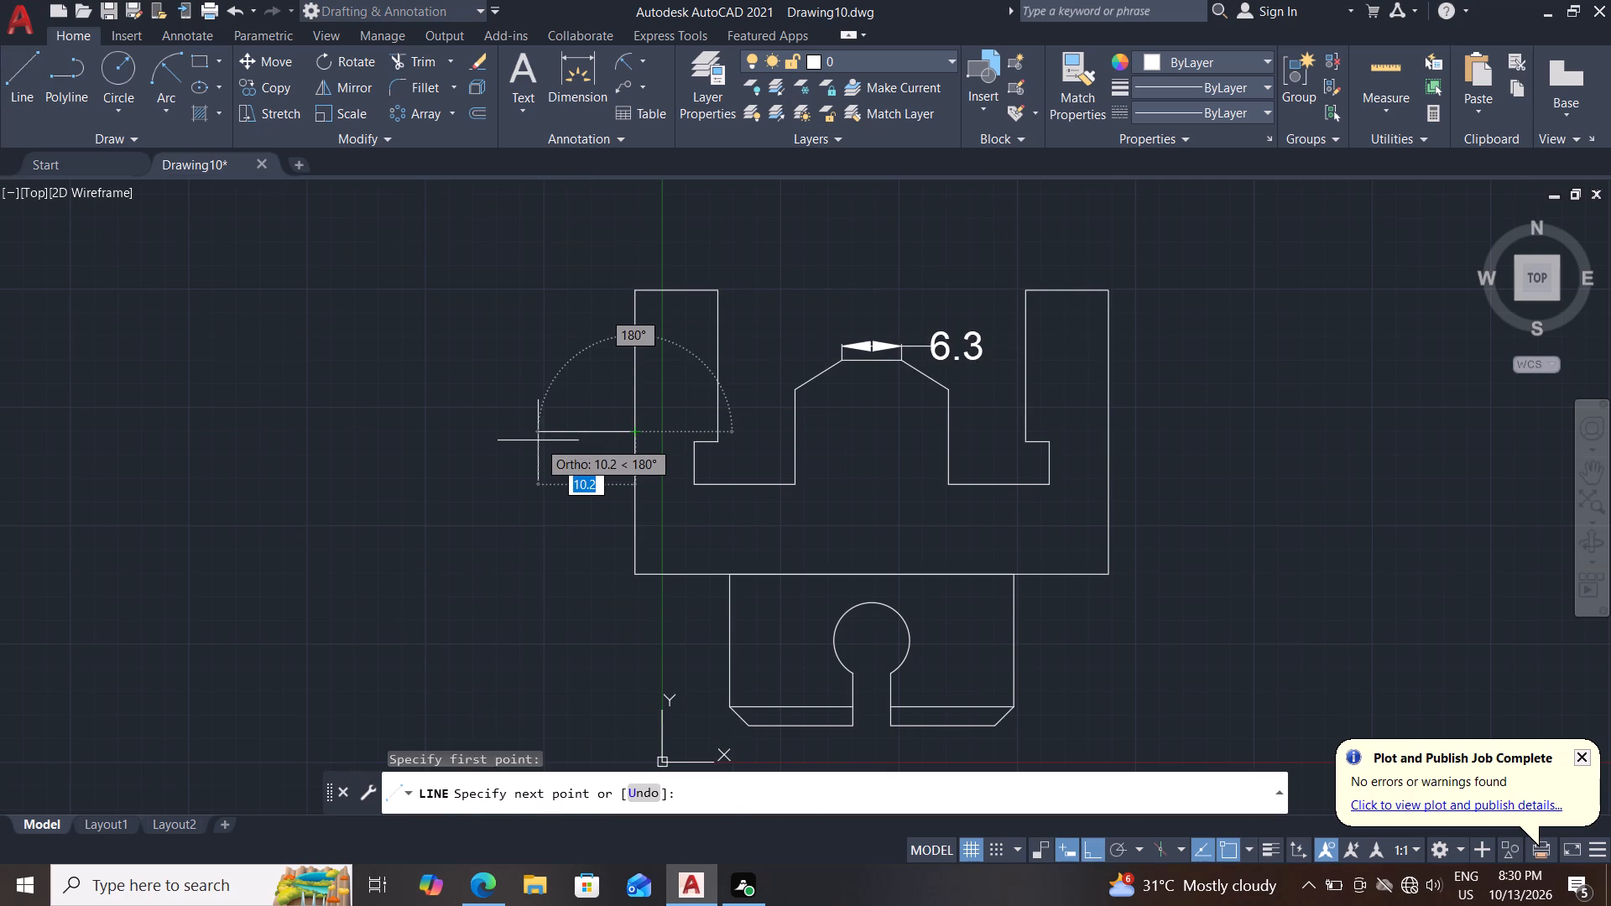
key("5")
key("Return")
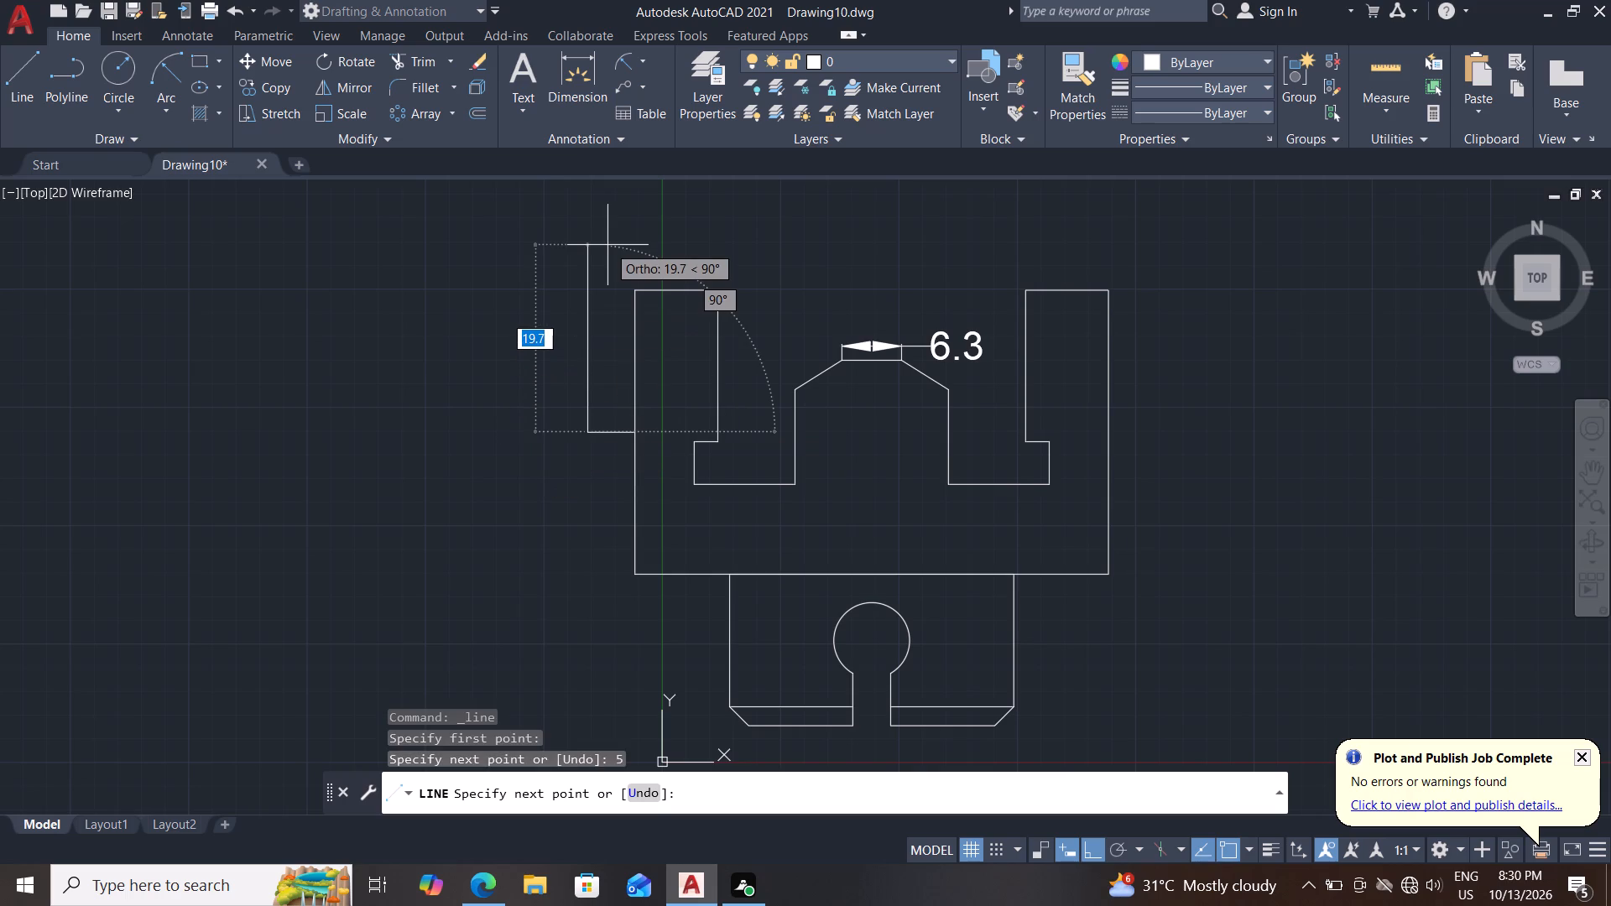
key("Escape")
key("Escape")
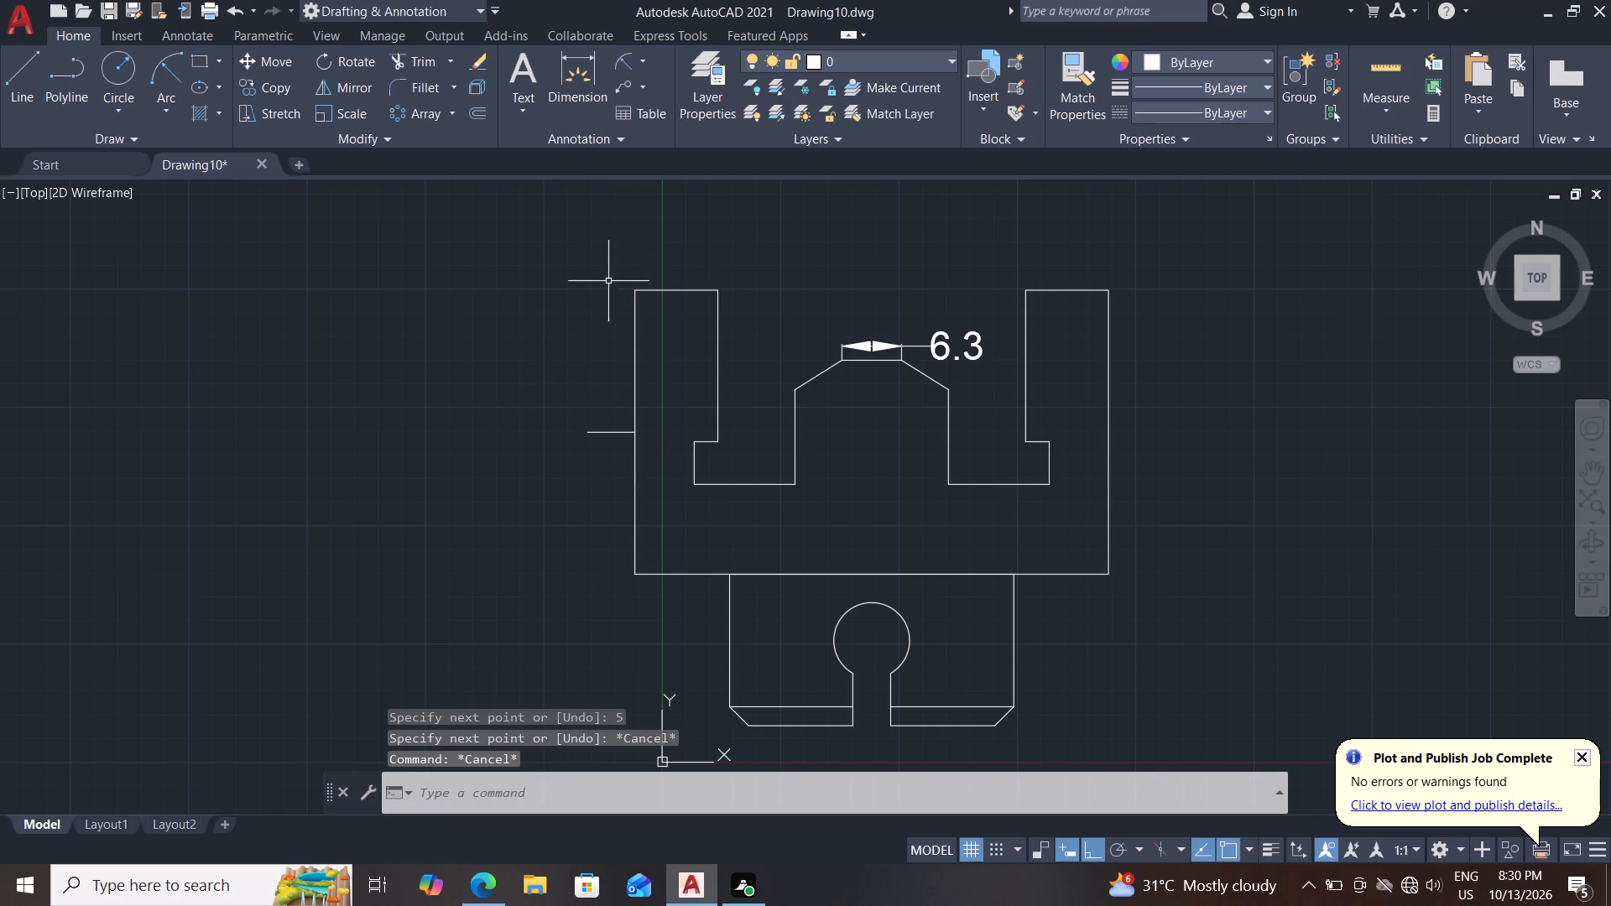
Draw a 20 mm vertical line in the empty space beyond the outer end of the 5 mm horizontal line.
left_click(30, 82)
left_click(501, 352)
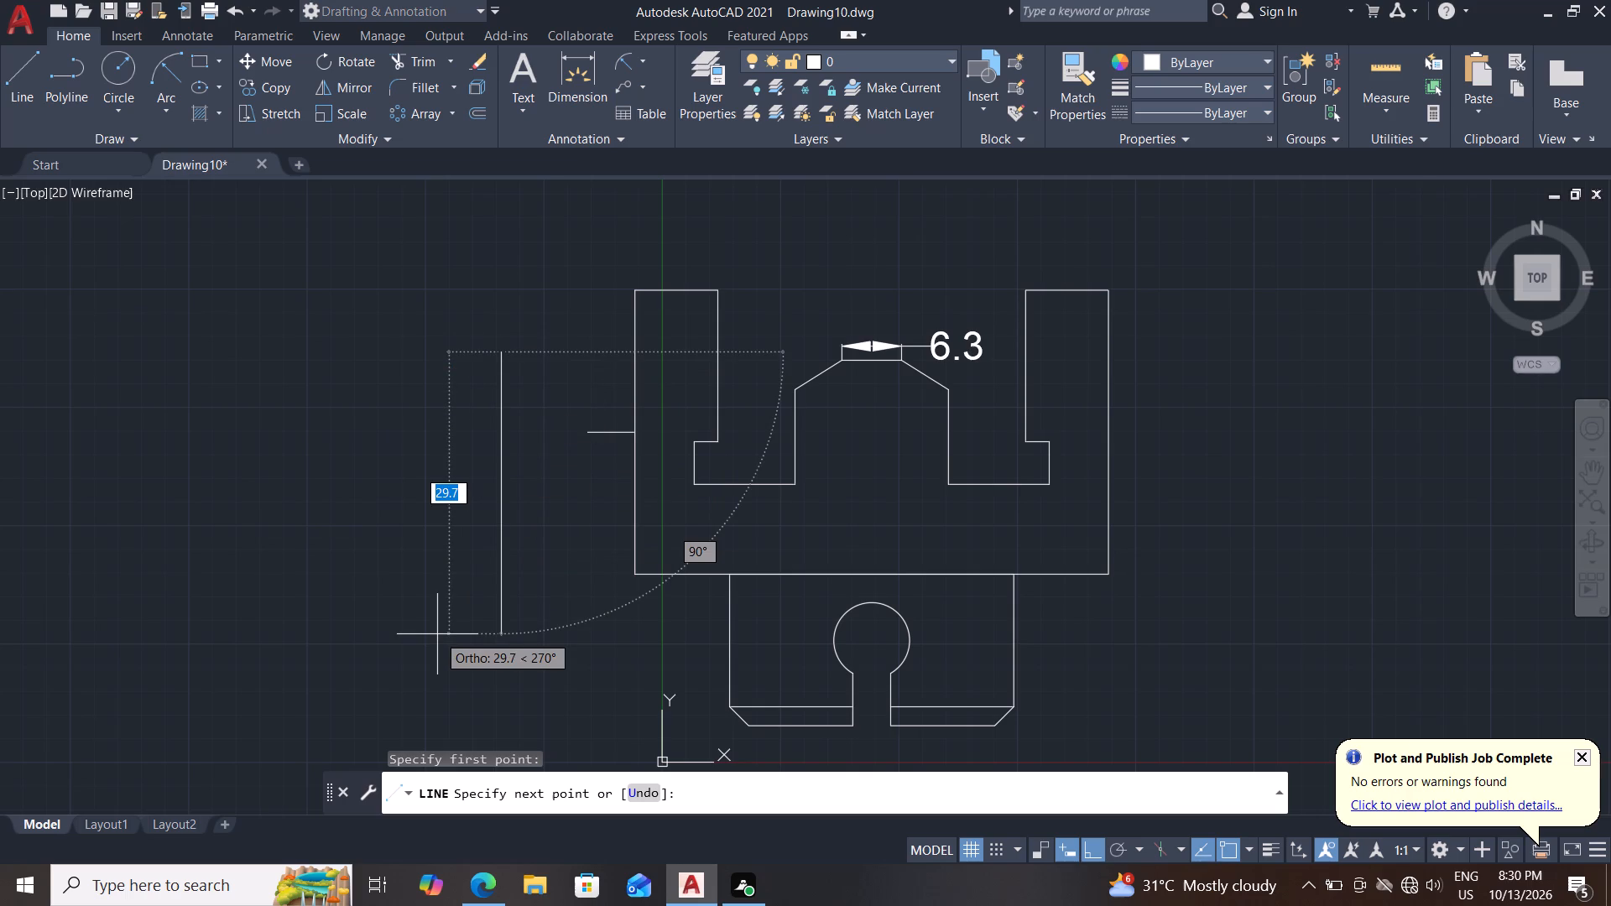
type("20")
key("Return")
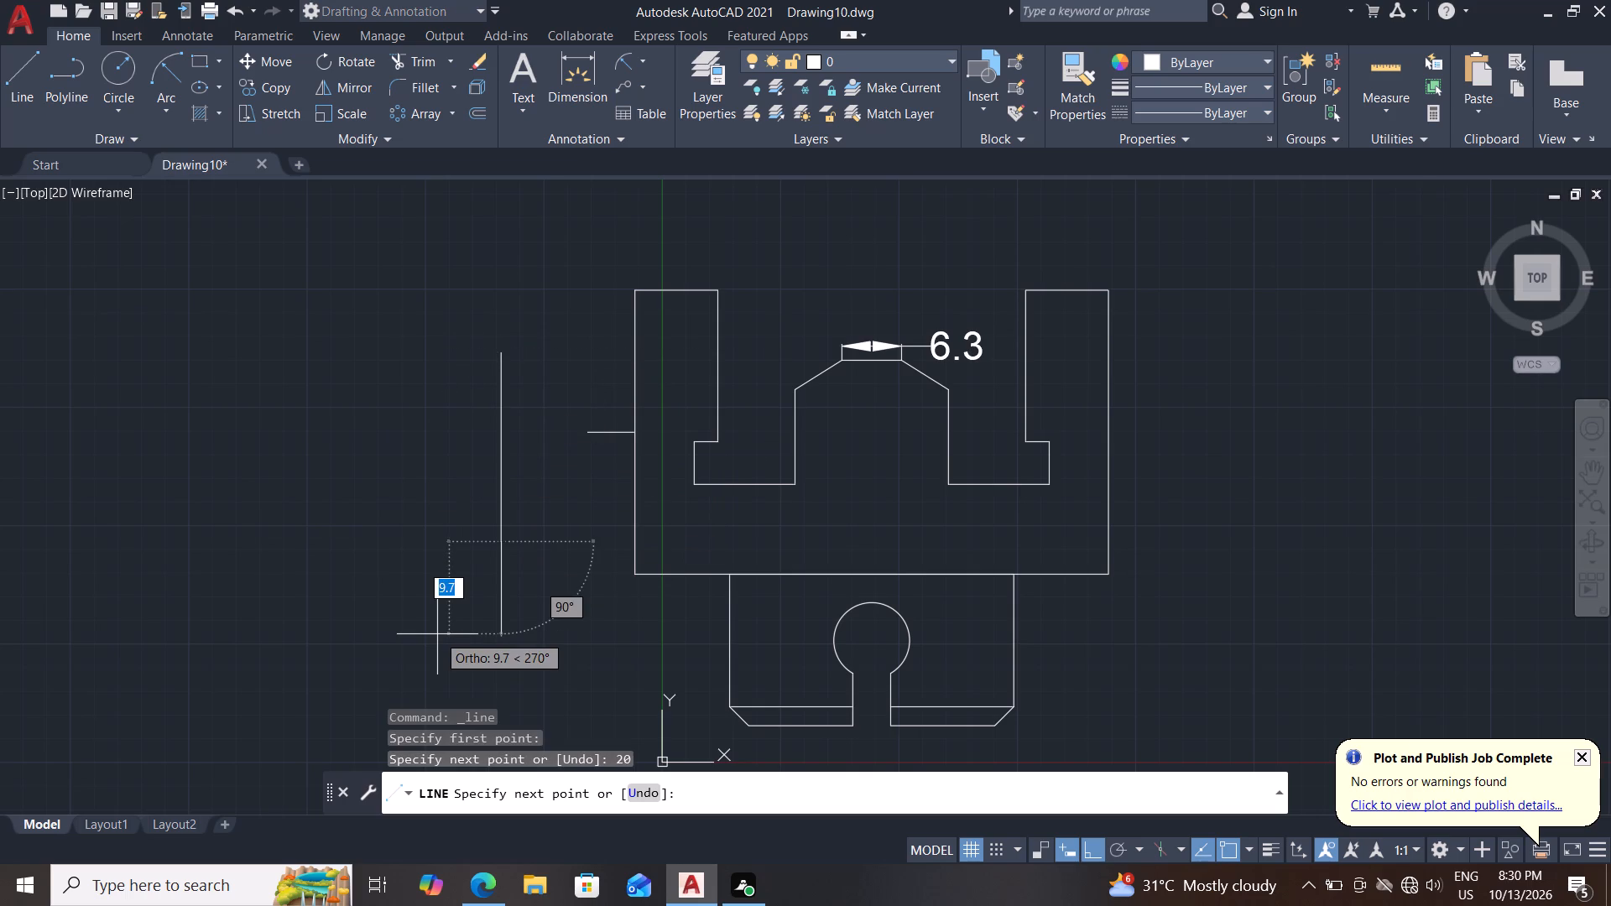
key("Escape")
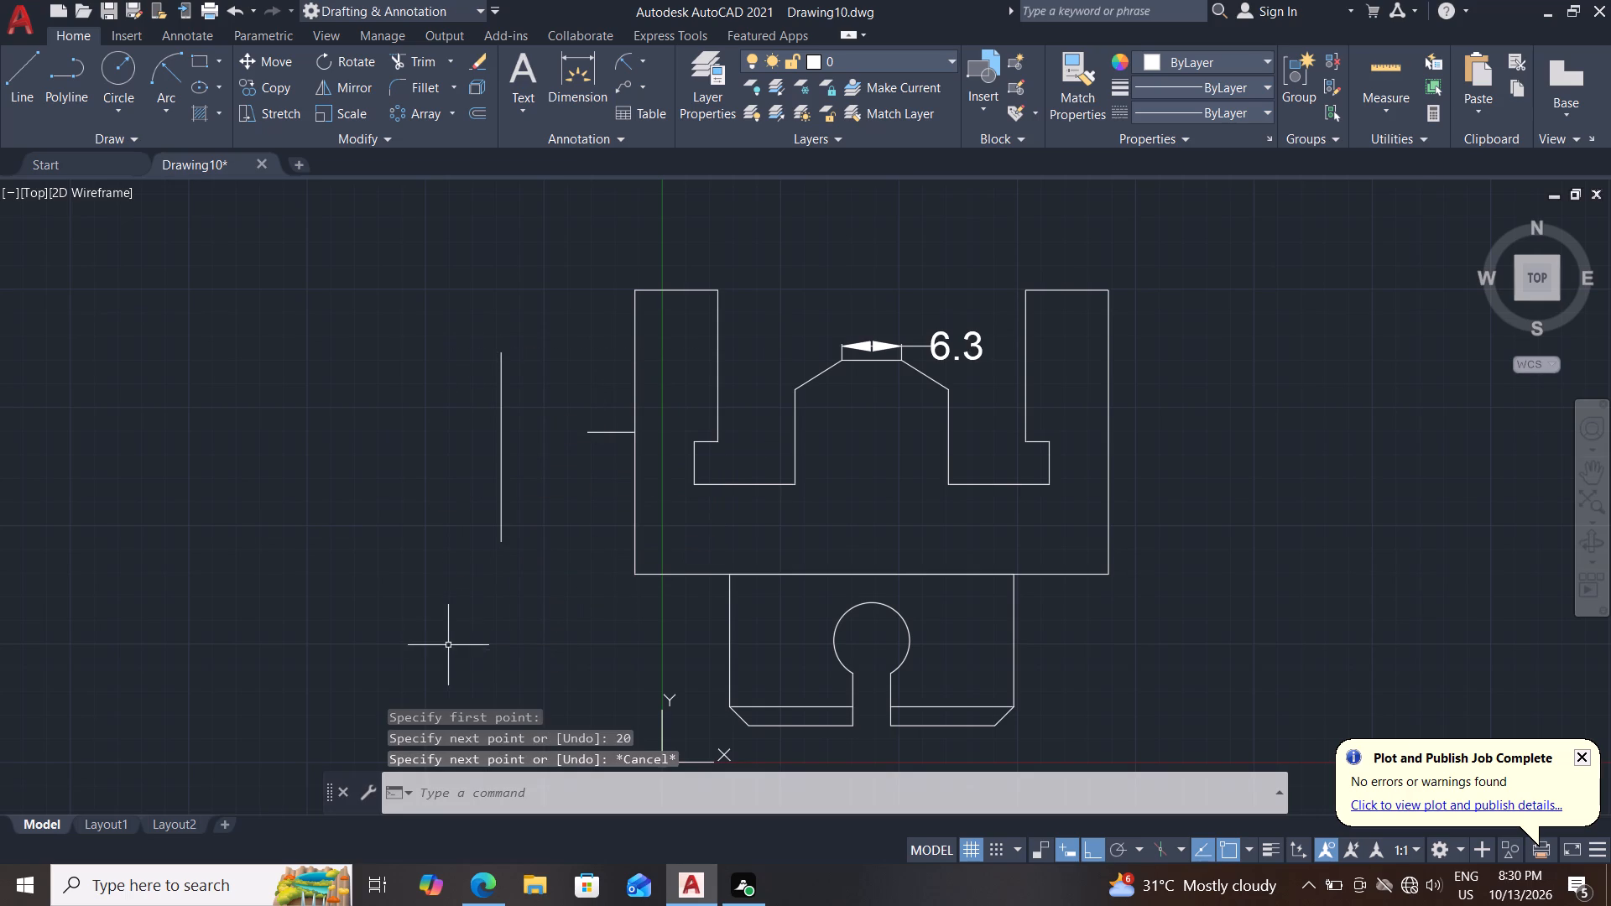
Move the 20 mm vertical line by its midpoint onto the outer end of the 5 mm horizontal line.
left_click(544, 361)
left_click(375, 571)
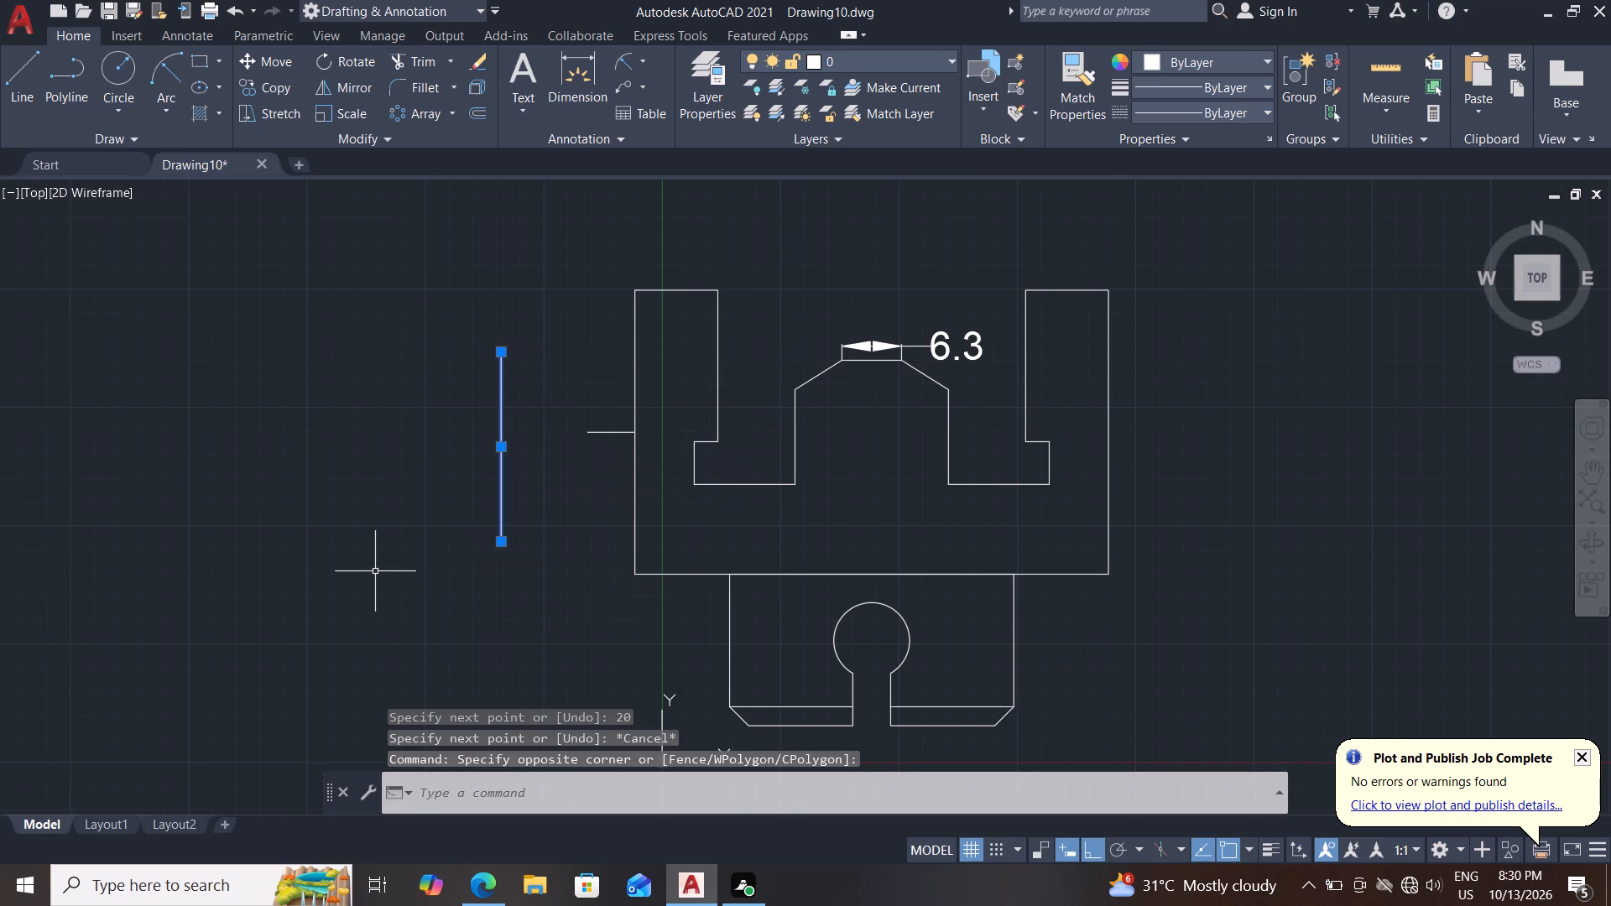
key("m")
key("Return")
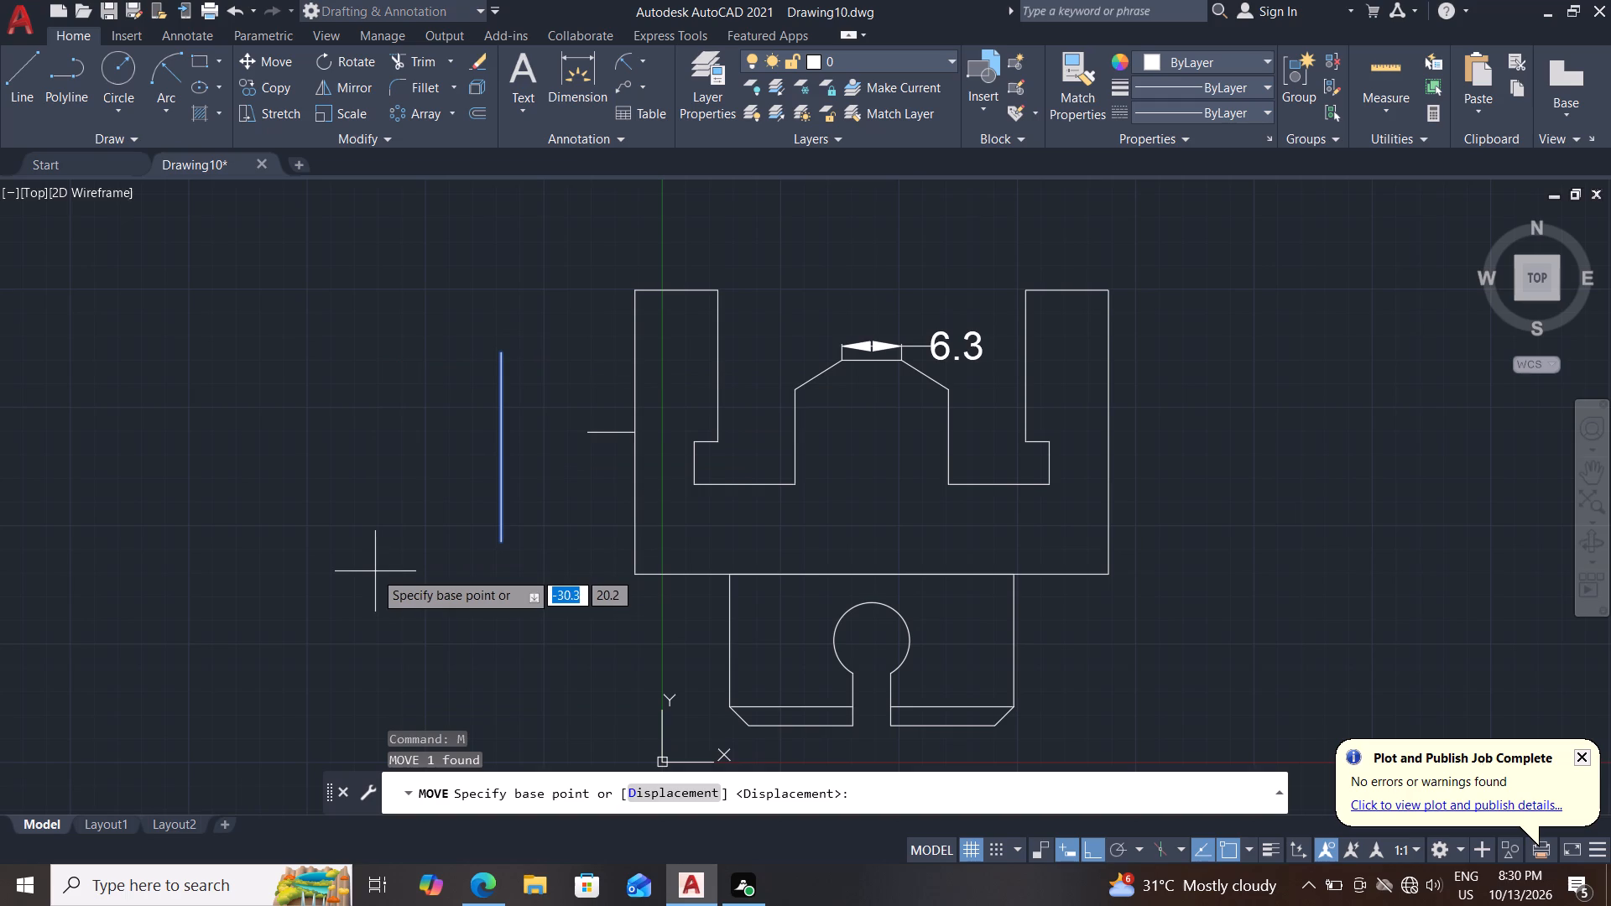
left_click(504, 447)
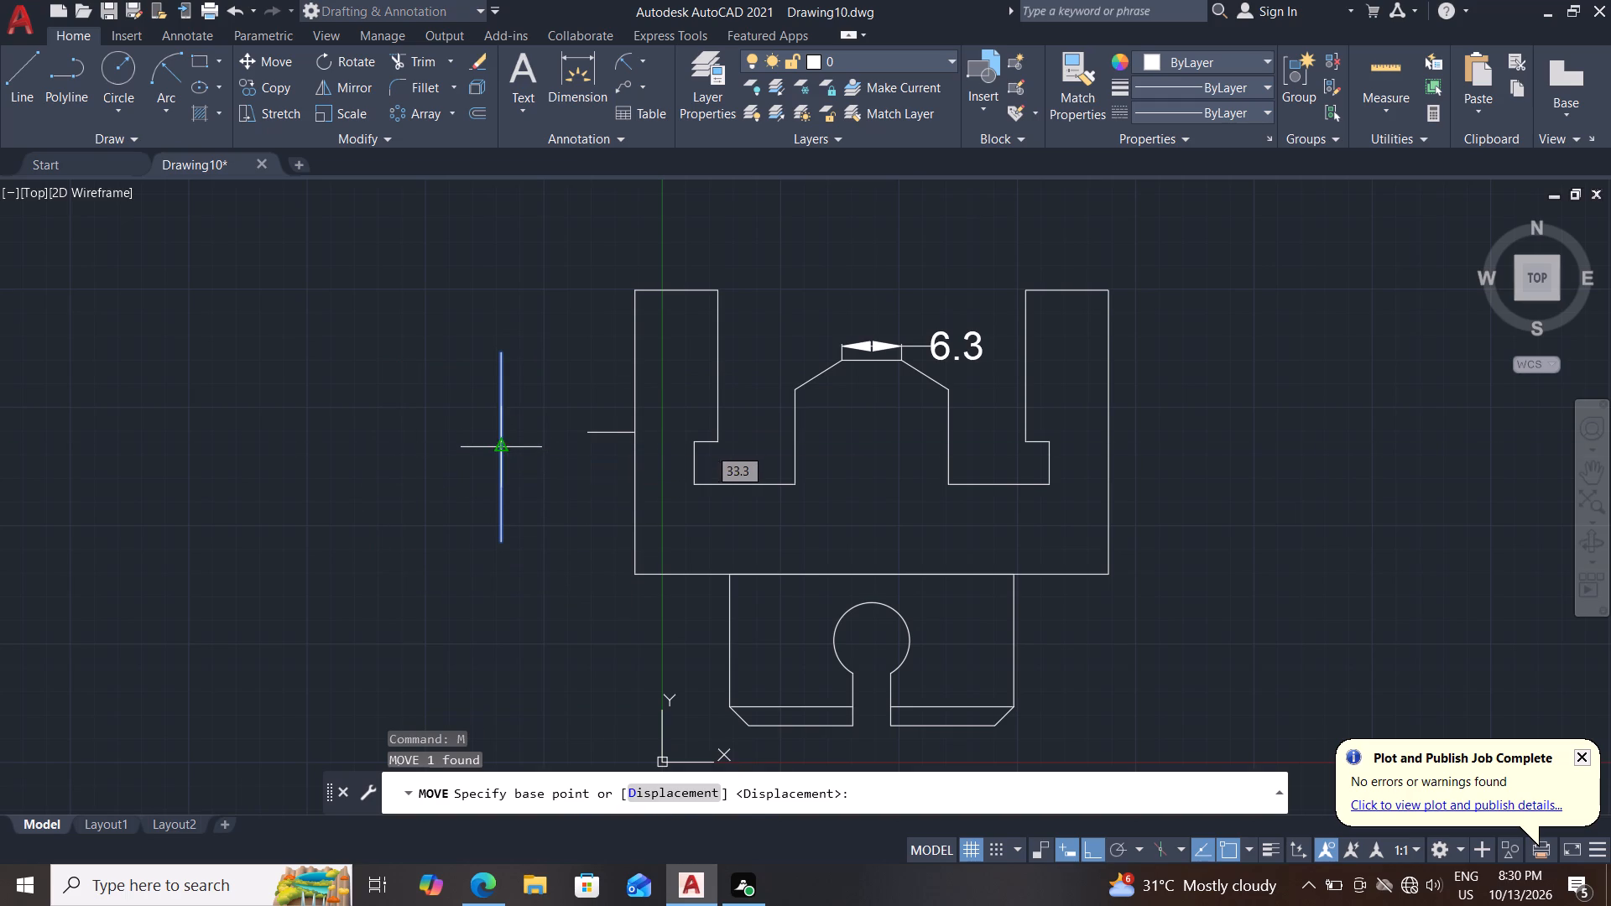
left_click(594, 435)
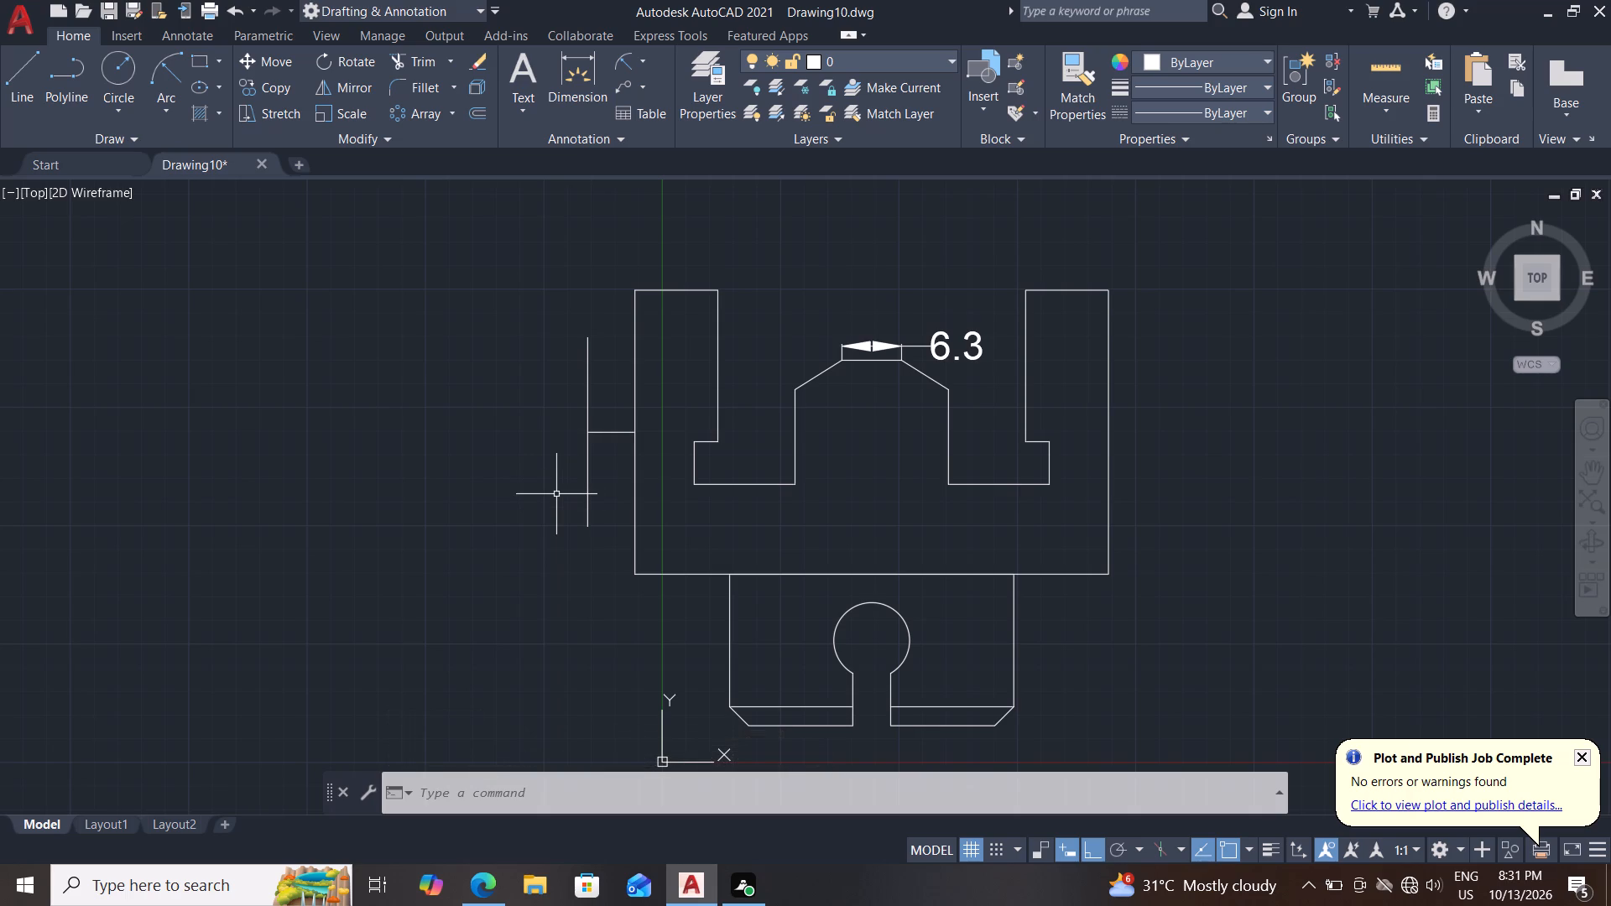
Draw a 16 mm vertical line in the empty space outward of the 20 mm line.
left_click(27, 81)
left_click(363, 421)
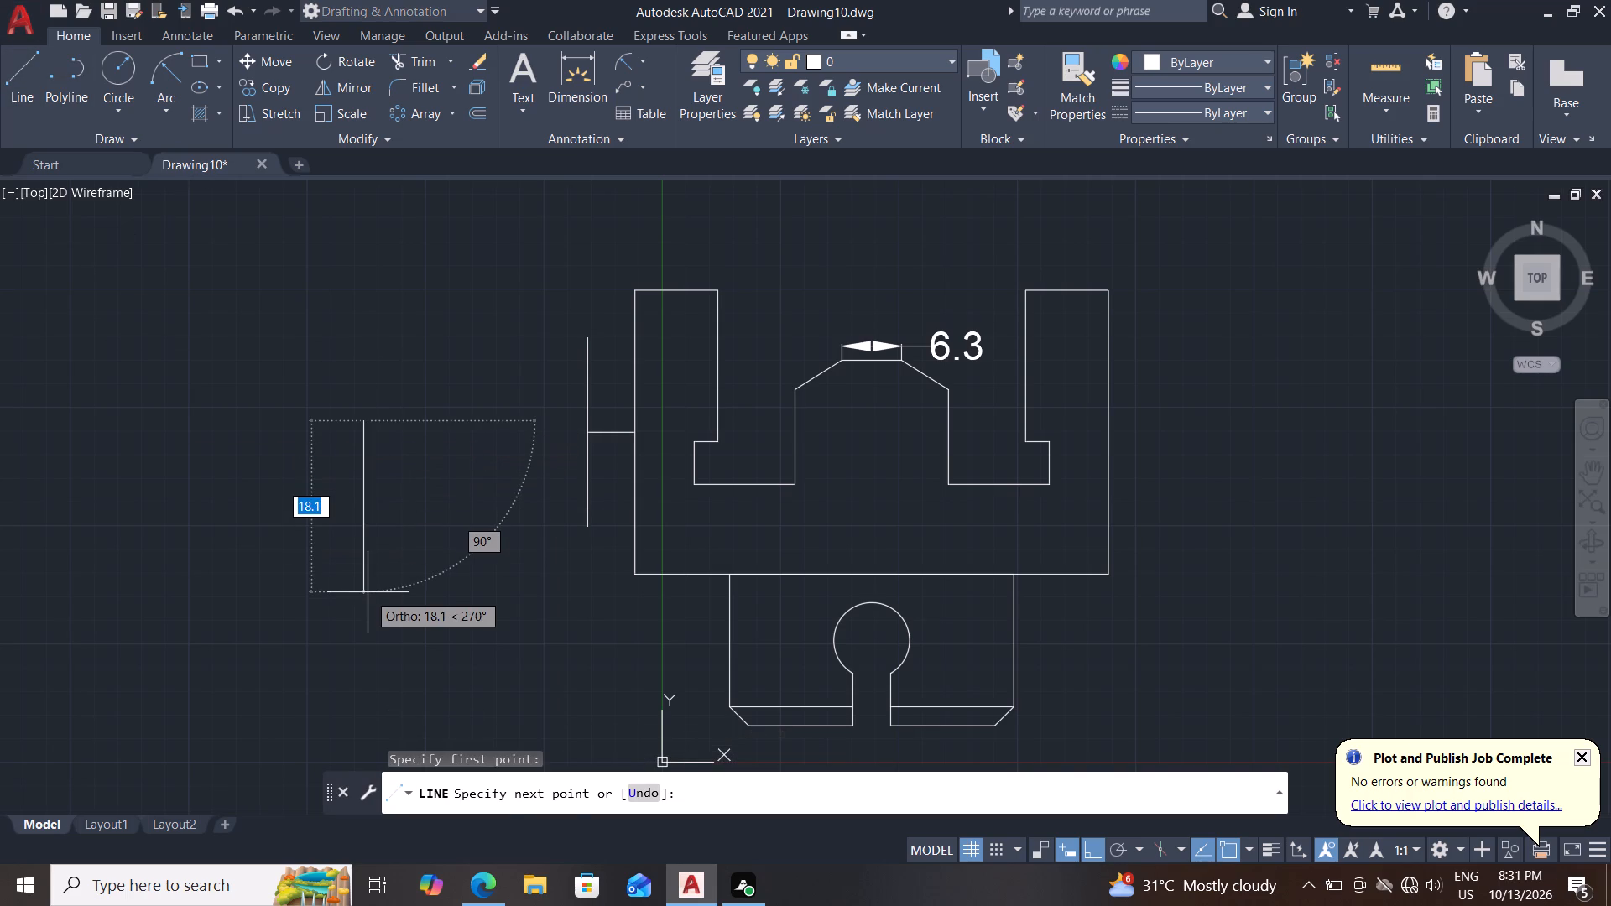
type("16")
key("Return")
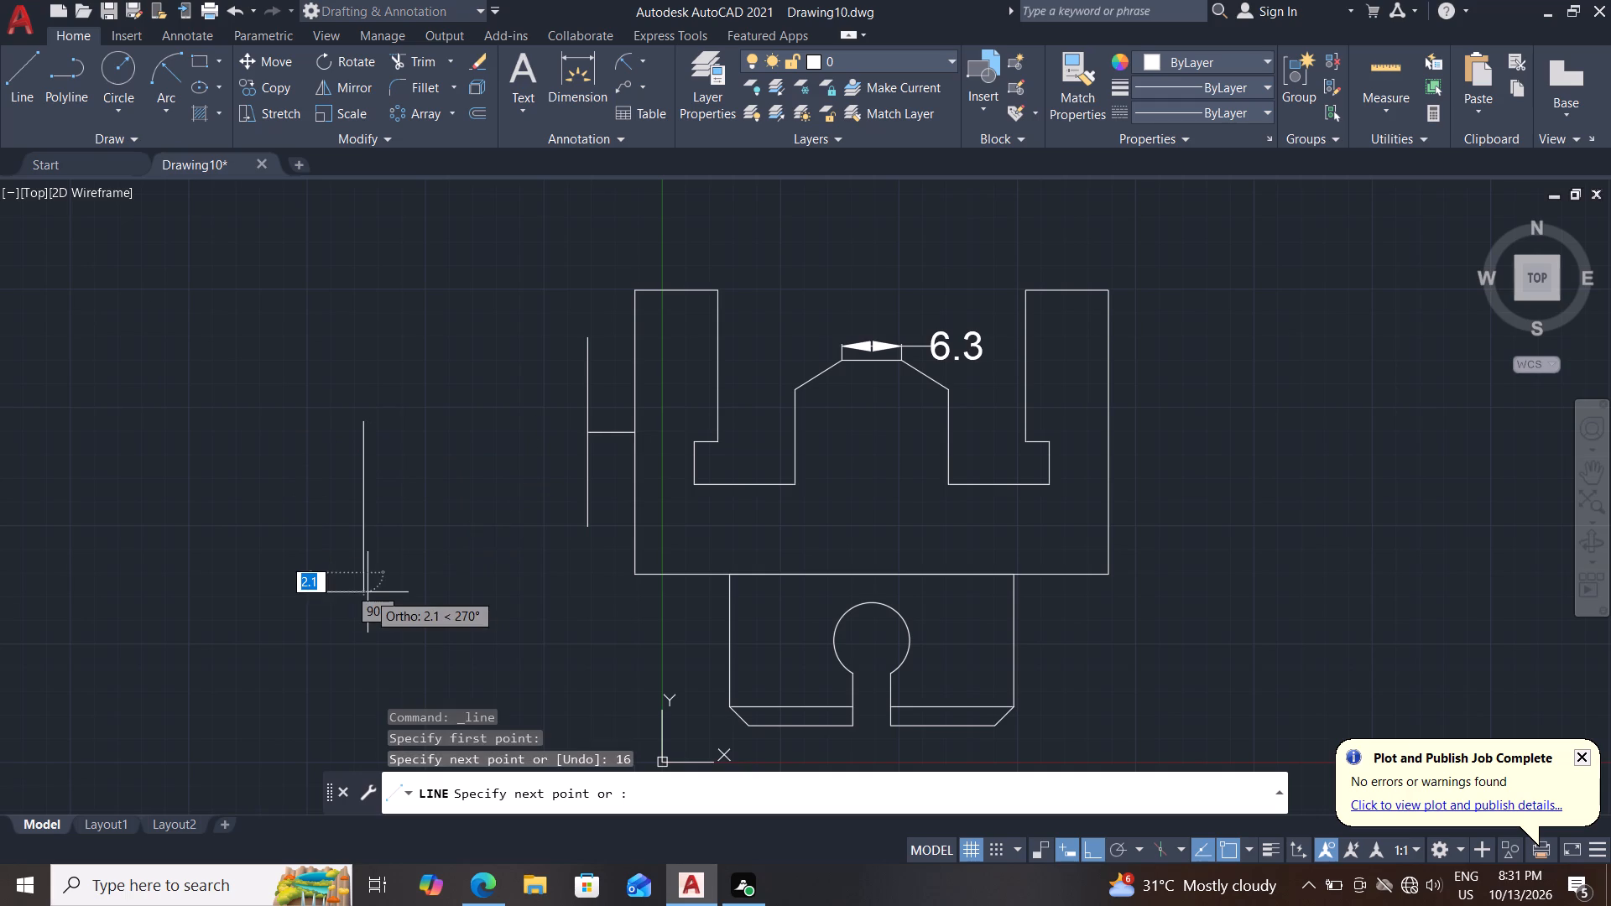
key("Escape")
key("Escape")
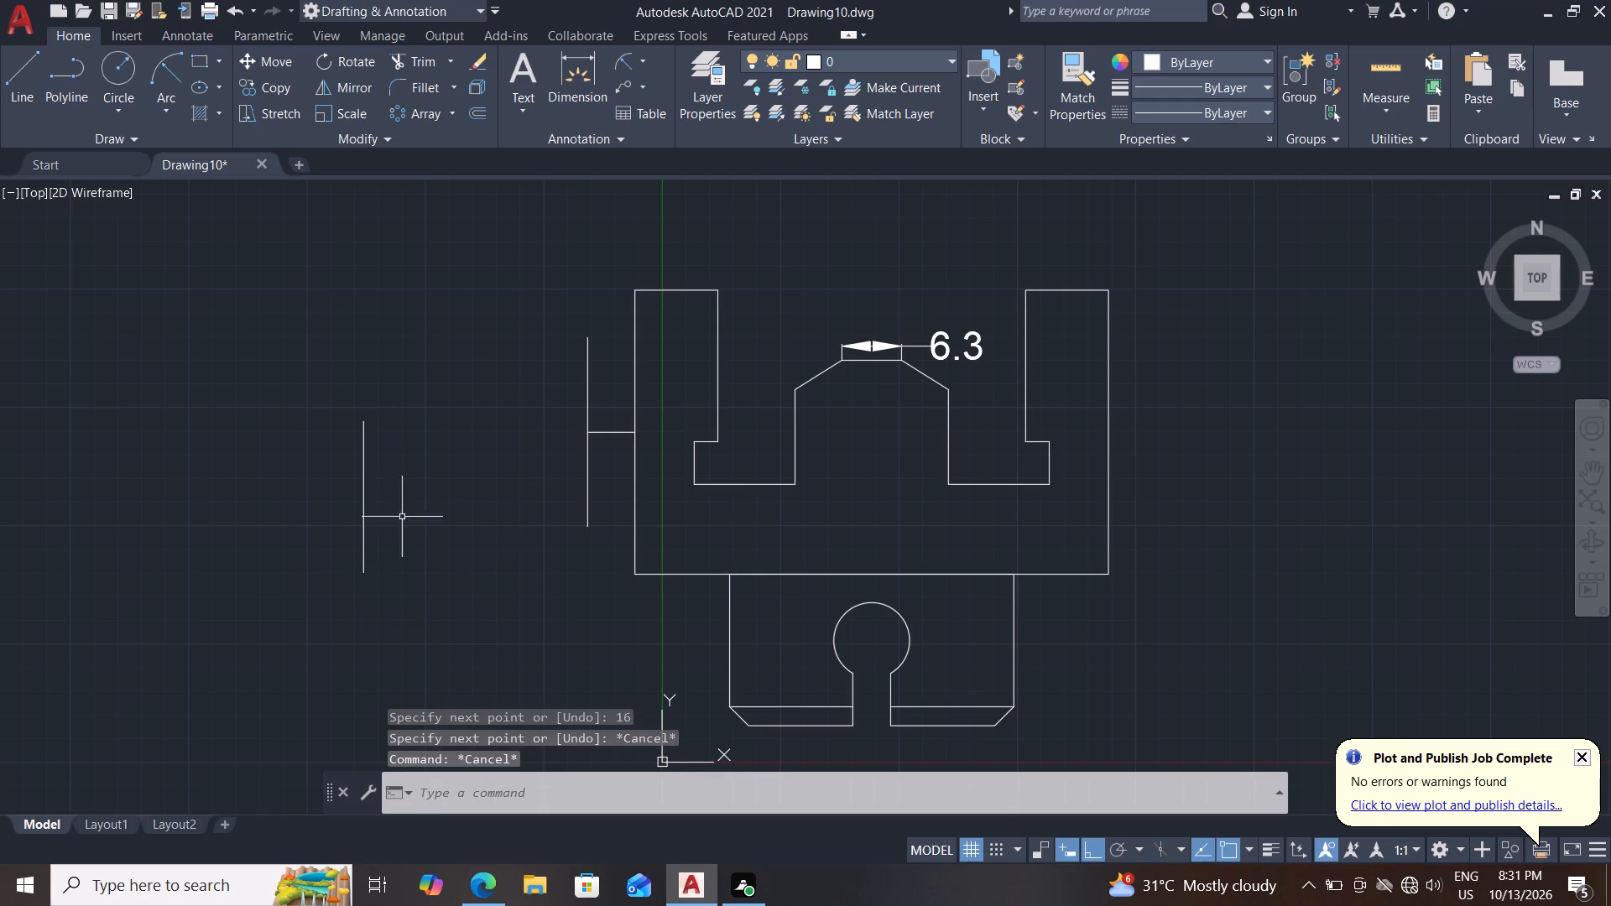
Move the 16 mm vertical line by its midpoint onto the outer end of the 5 mm horizontal line.
left_click(420, 407)
left_click(288, 601)
key("m")
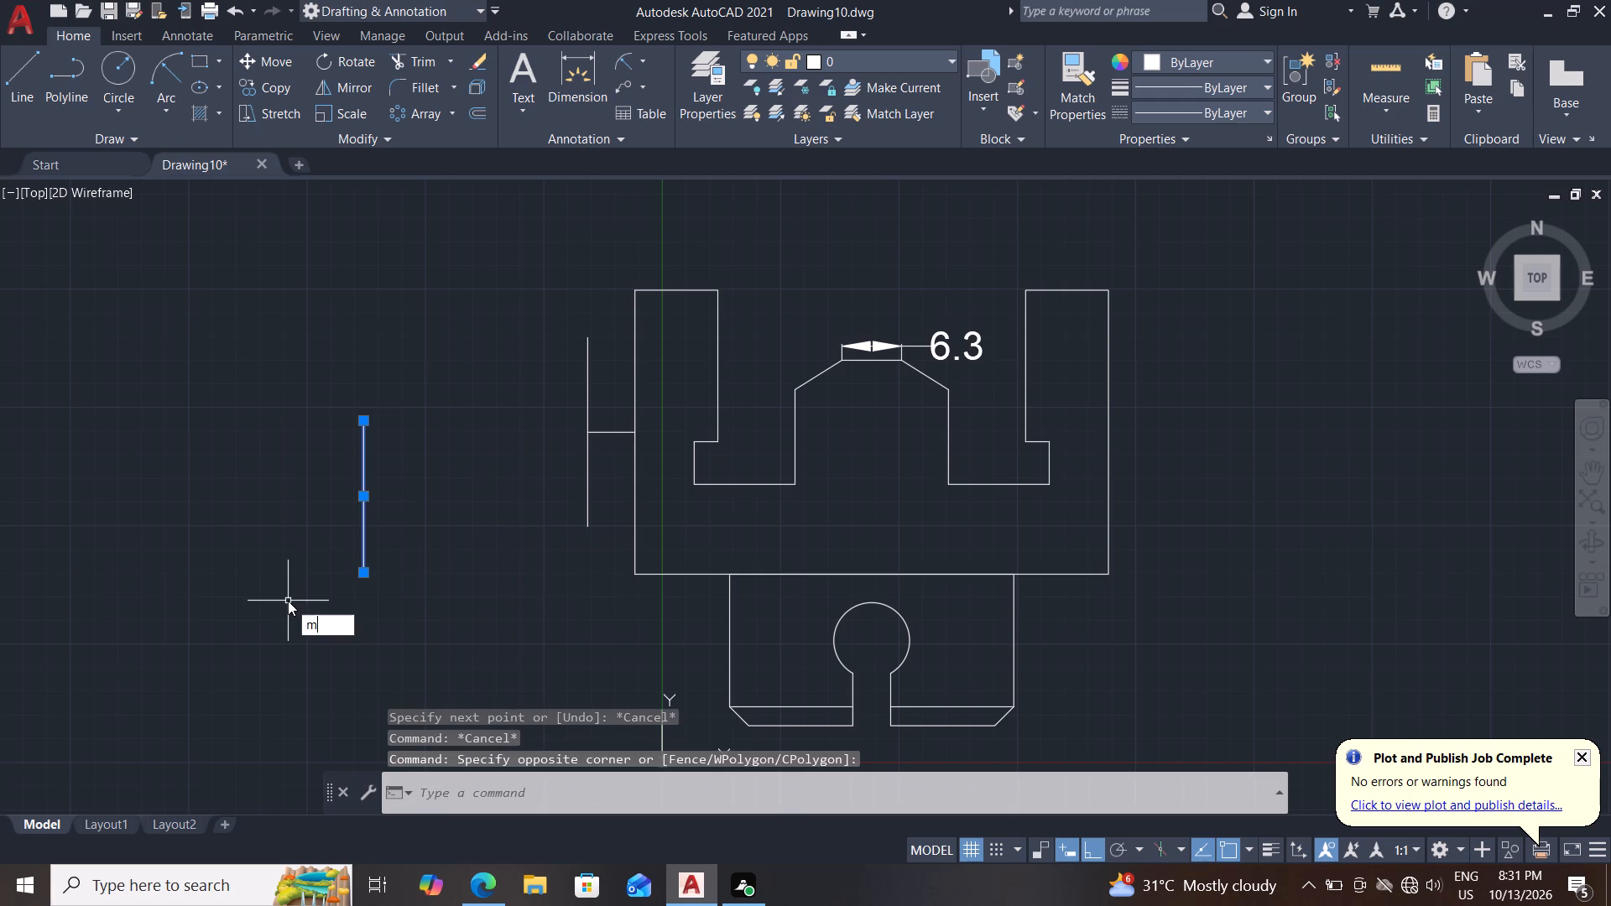
key("Return")
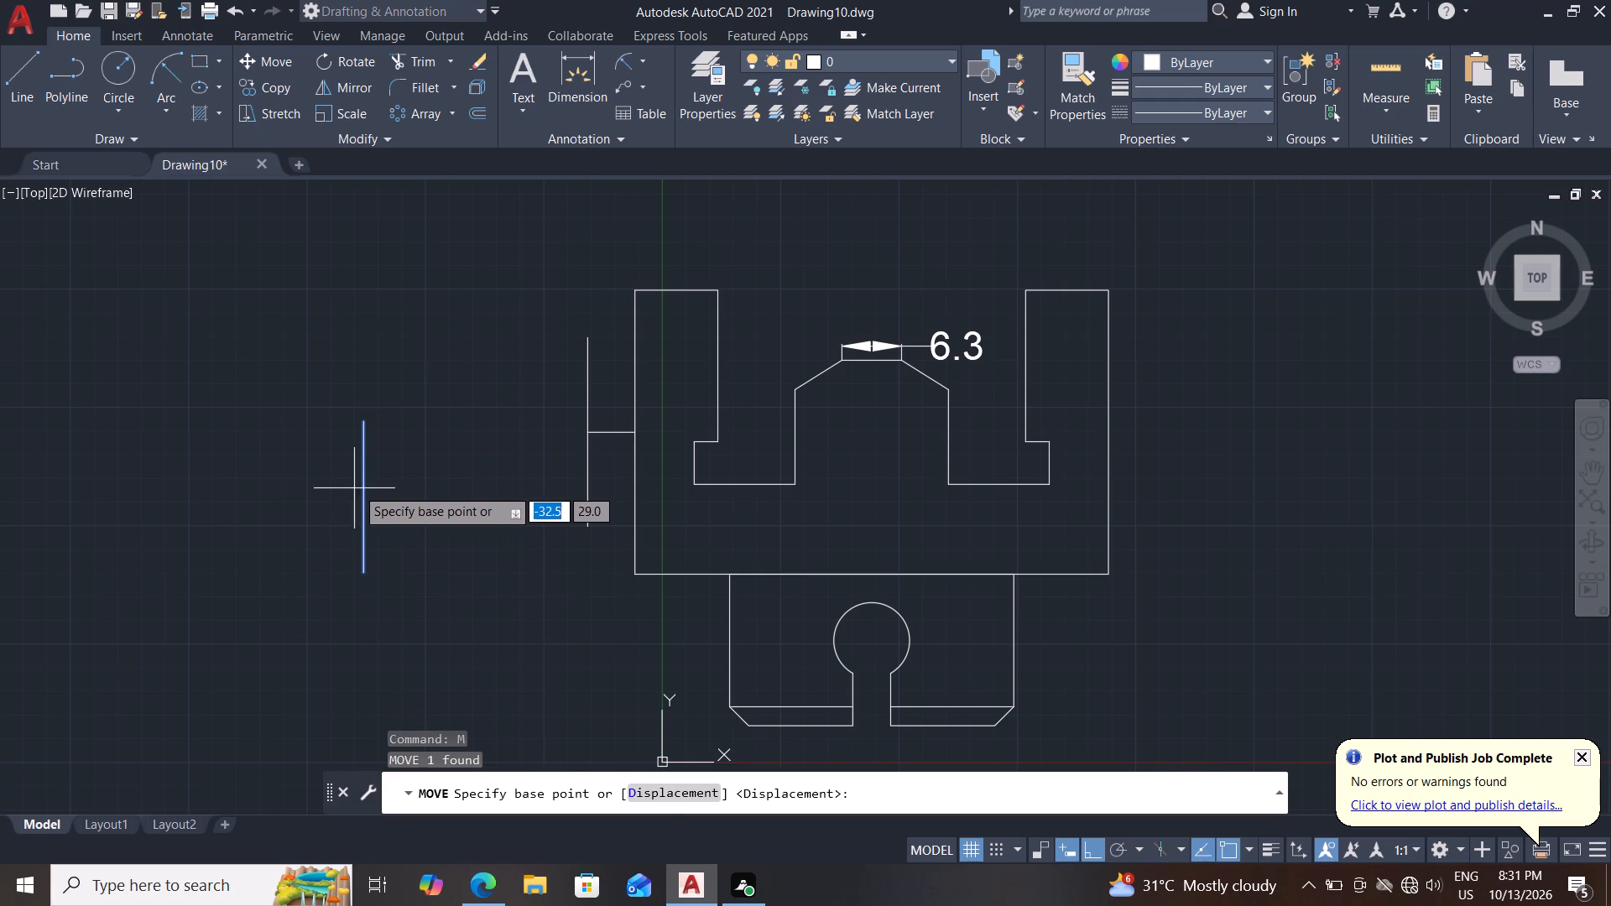
left_click(365, 487)
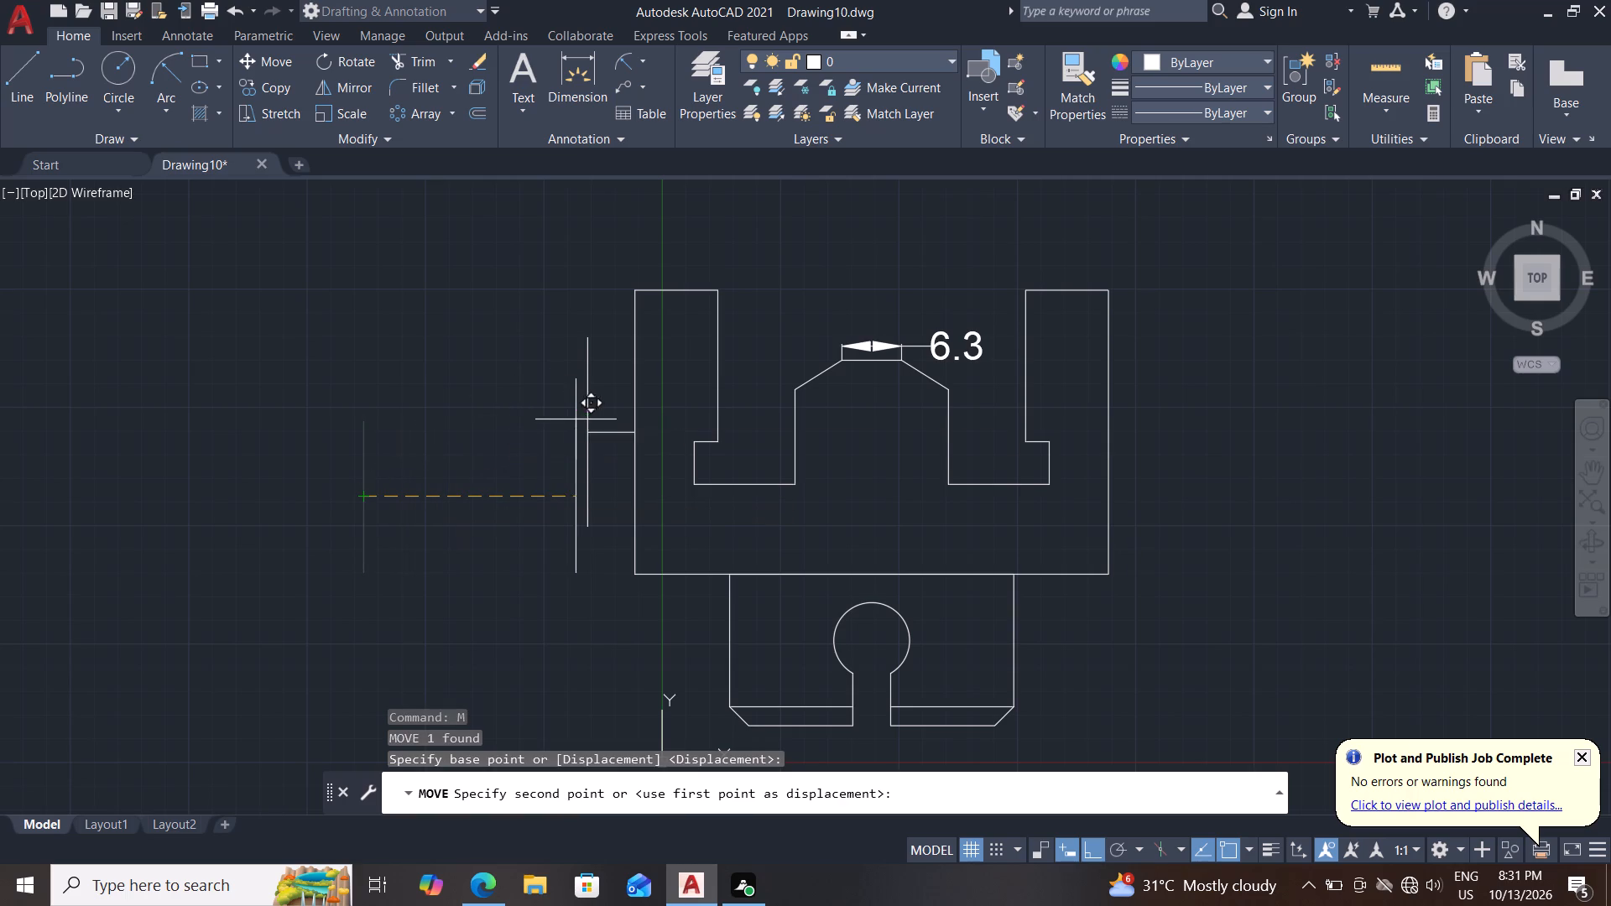
left_click(585, 431)
Move the 16 mm vertical line 10 mm horizontally outward from the 20 mm line.
left_click(587, 455)
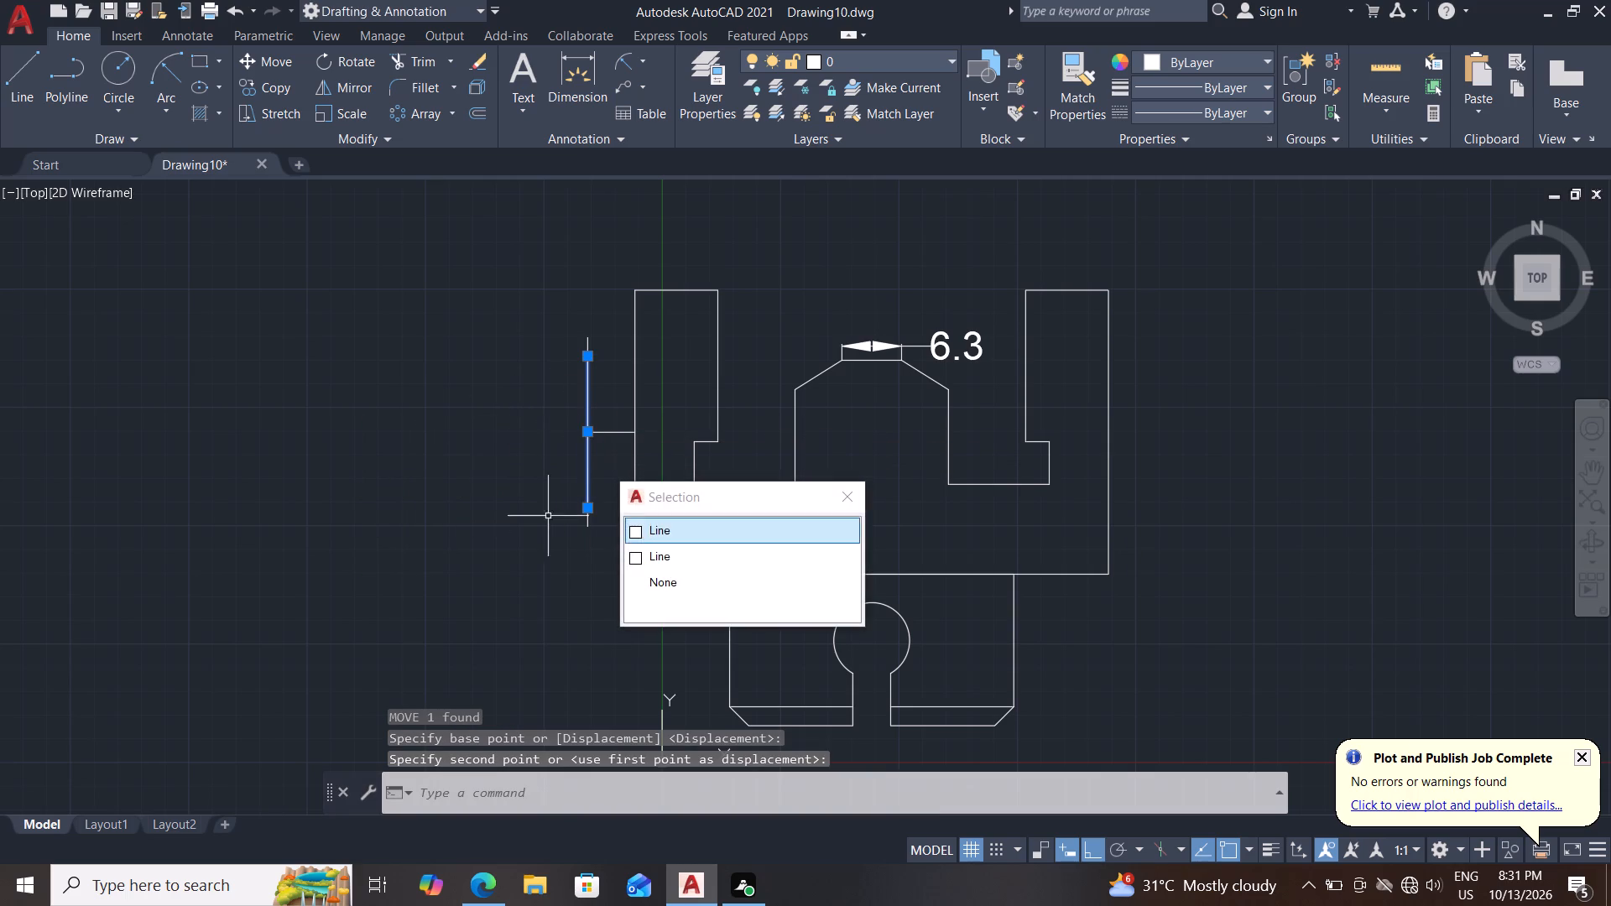
left_click(680, 535)
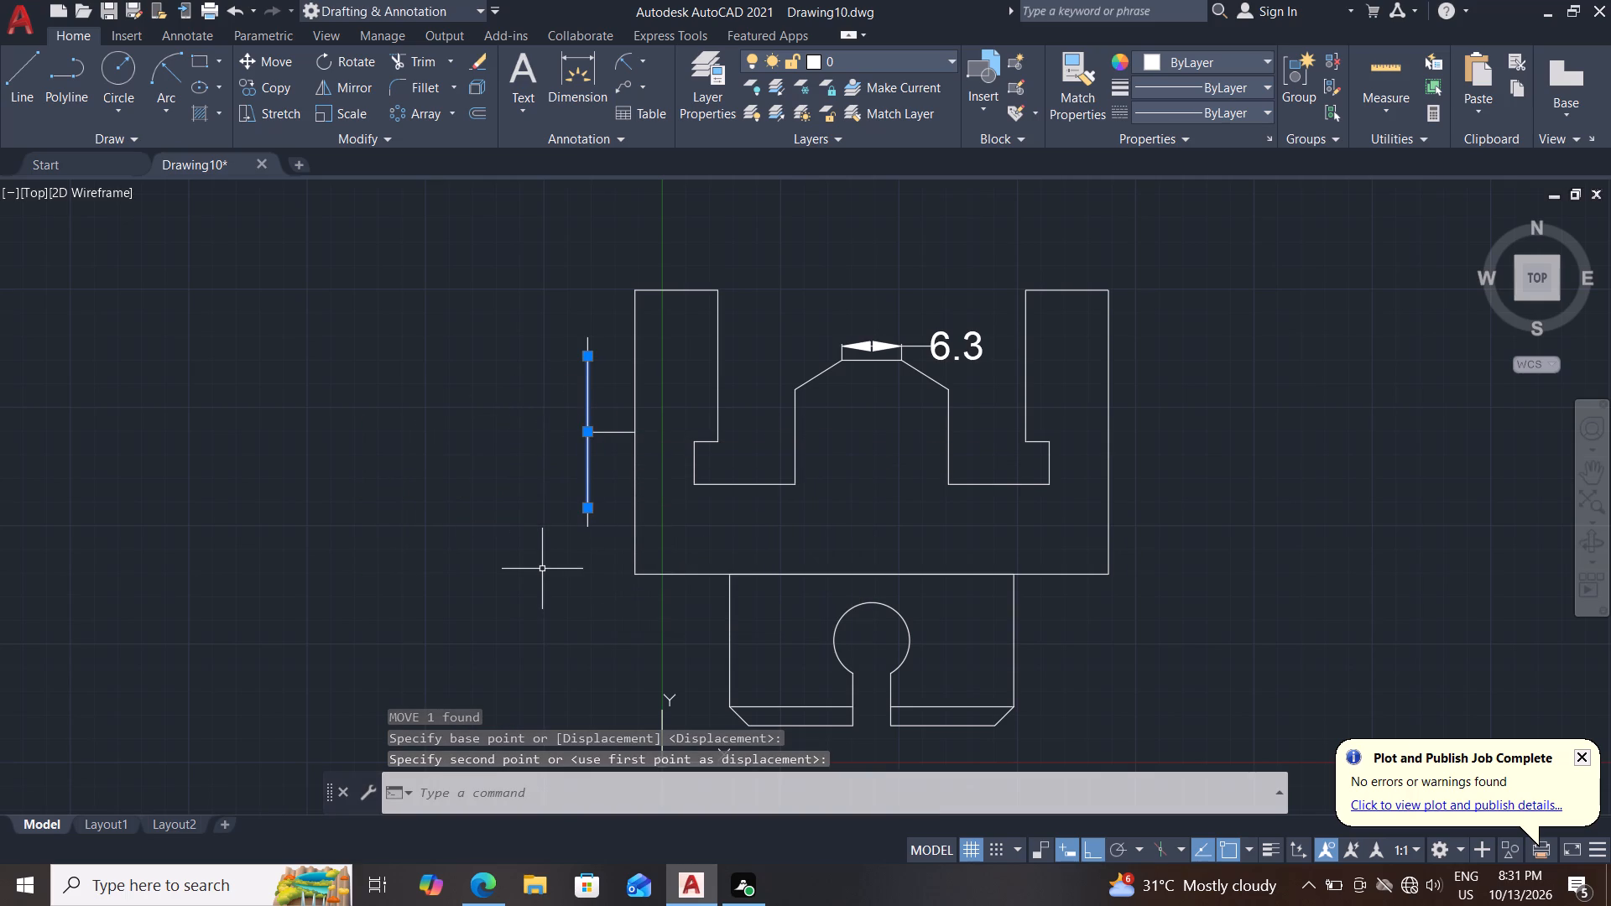
key("m")
key("Return")
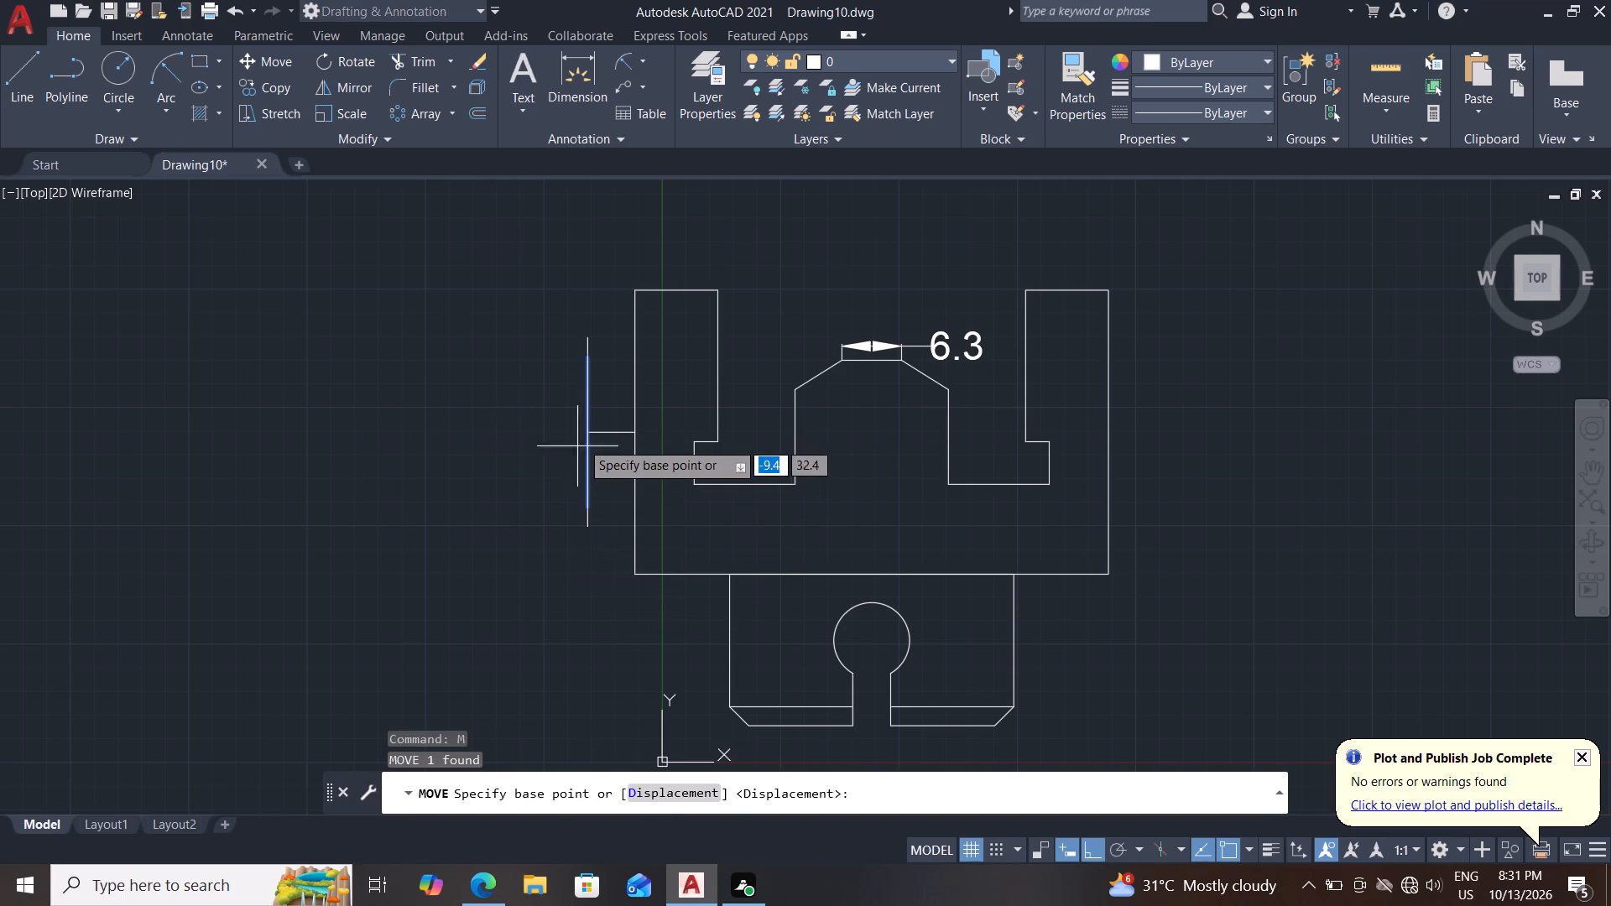
left_click(585, 437)
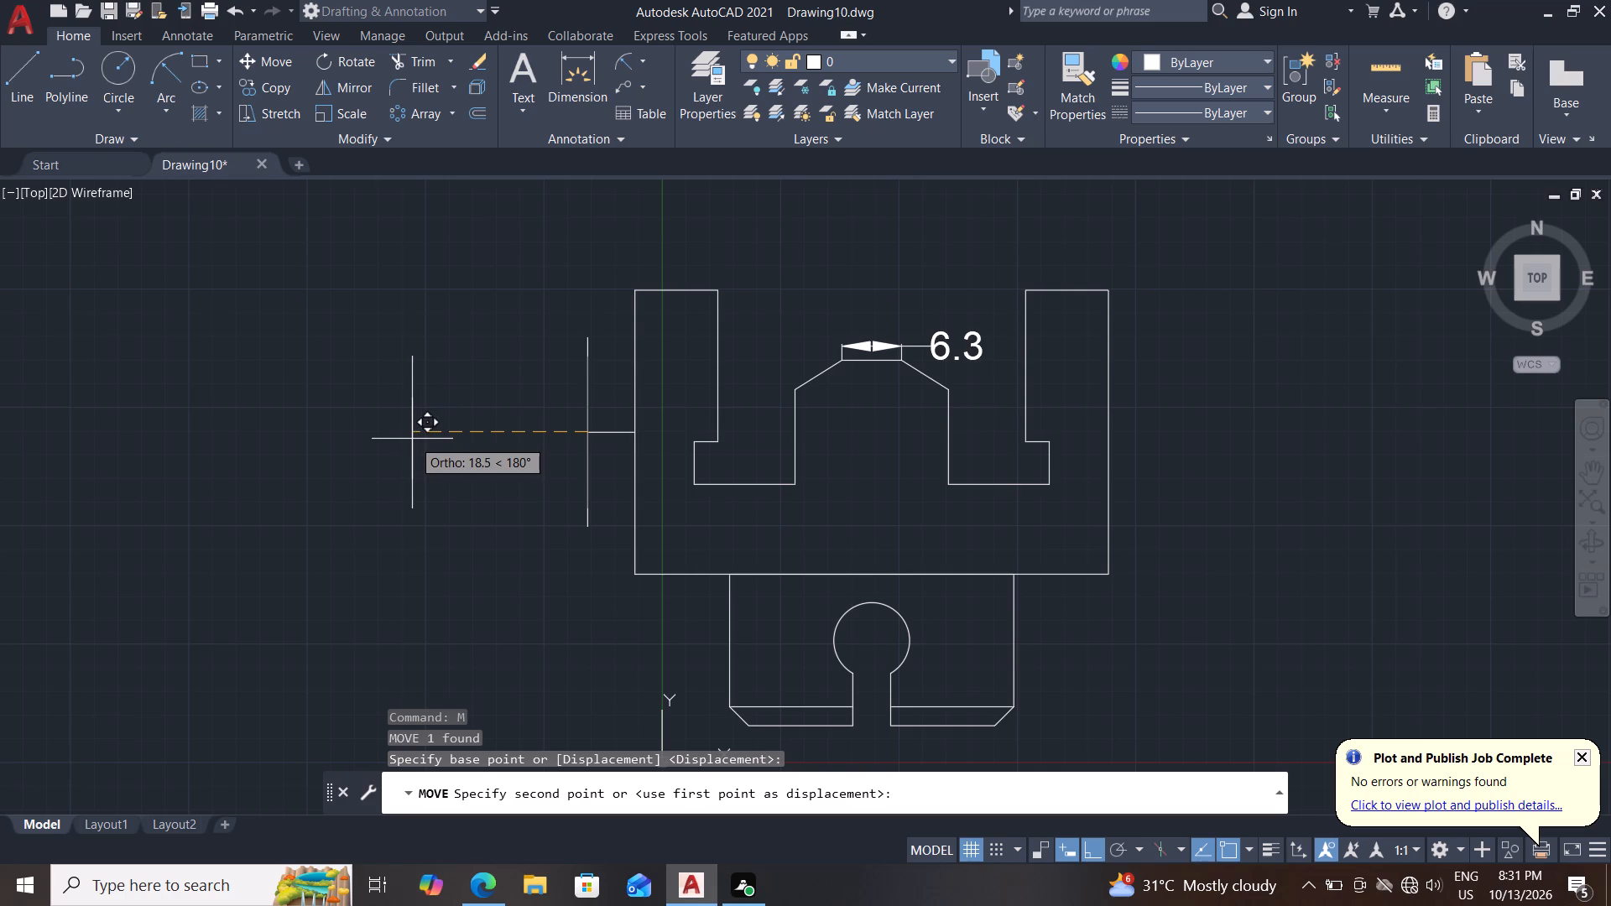
type("10")
key("Return")
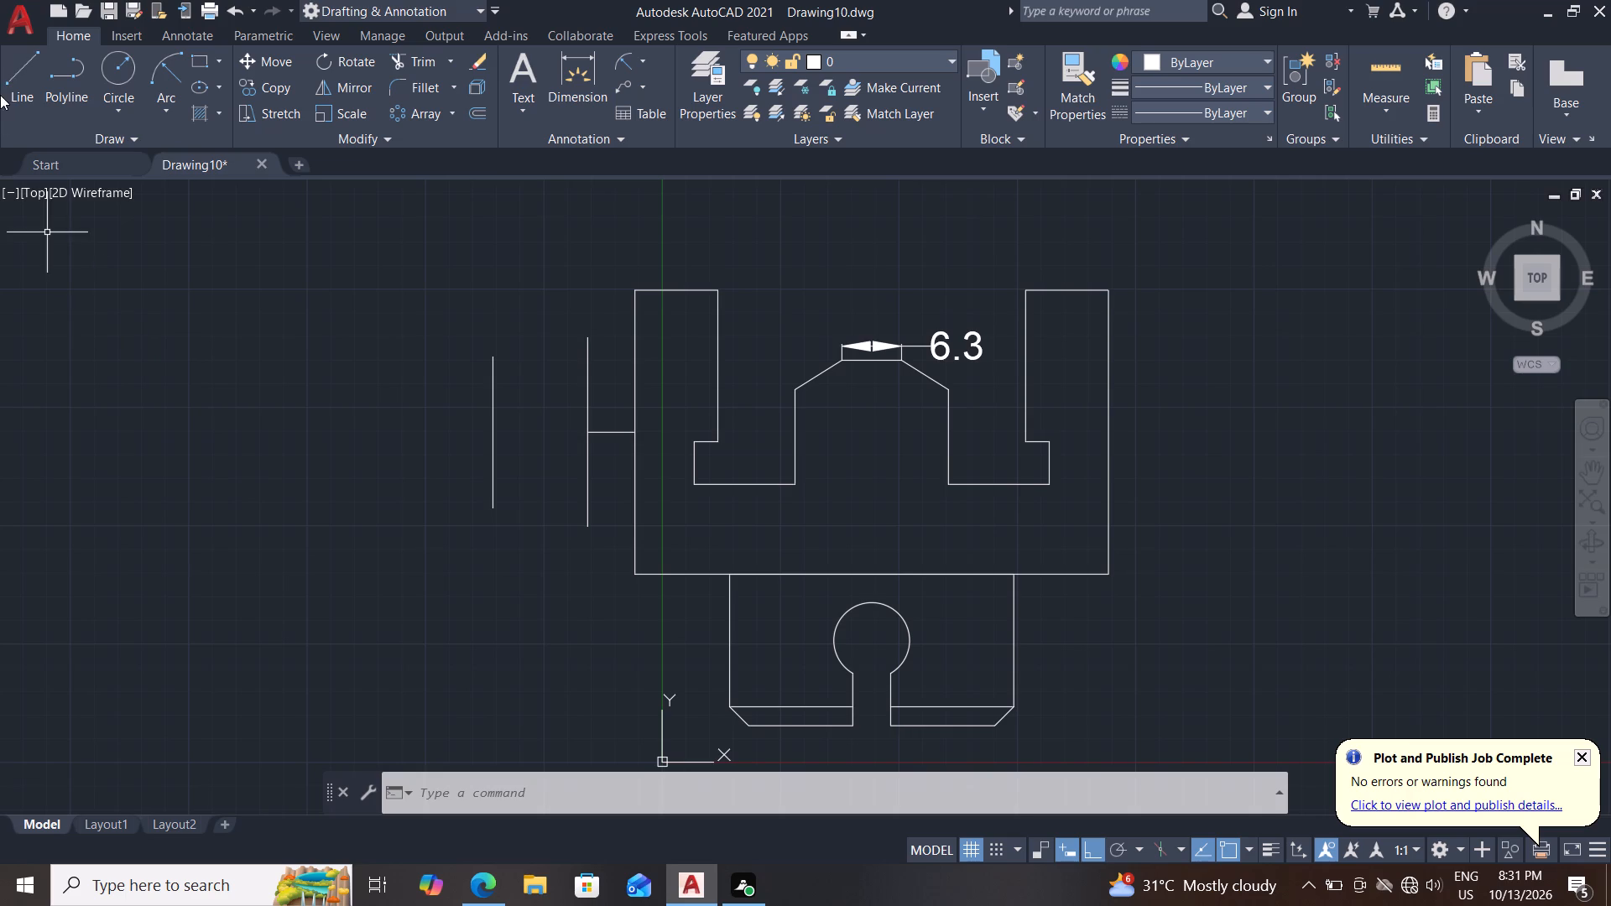
Join the upper and lower ends of the 16 mm and 20 mm vertical lines with two slanted lines, closing the tapered side piece.
left_click_drag(18, 73, 23, 89)
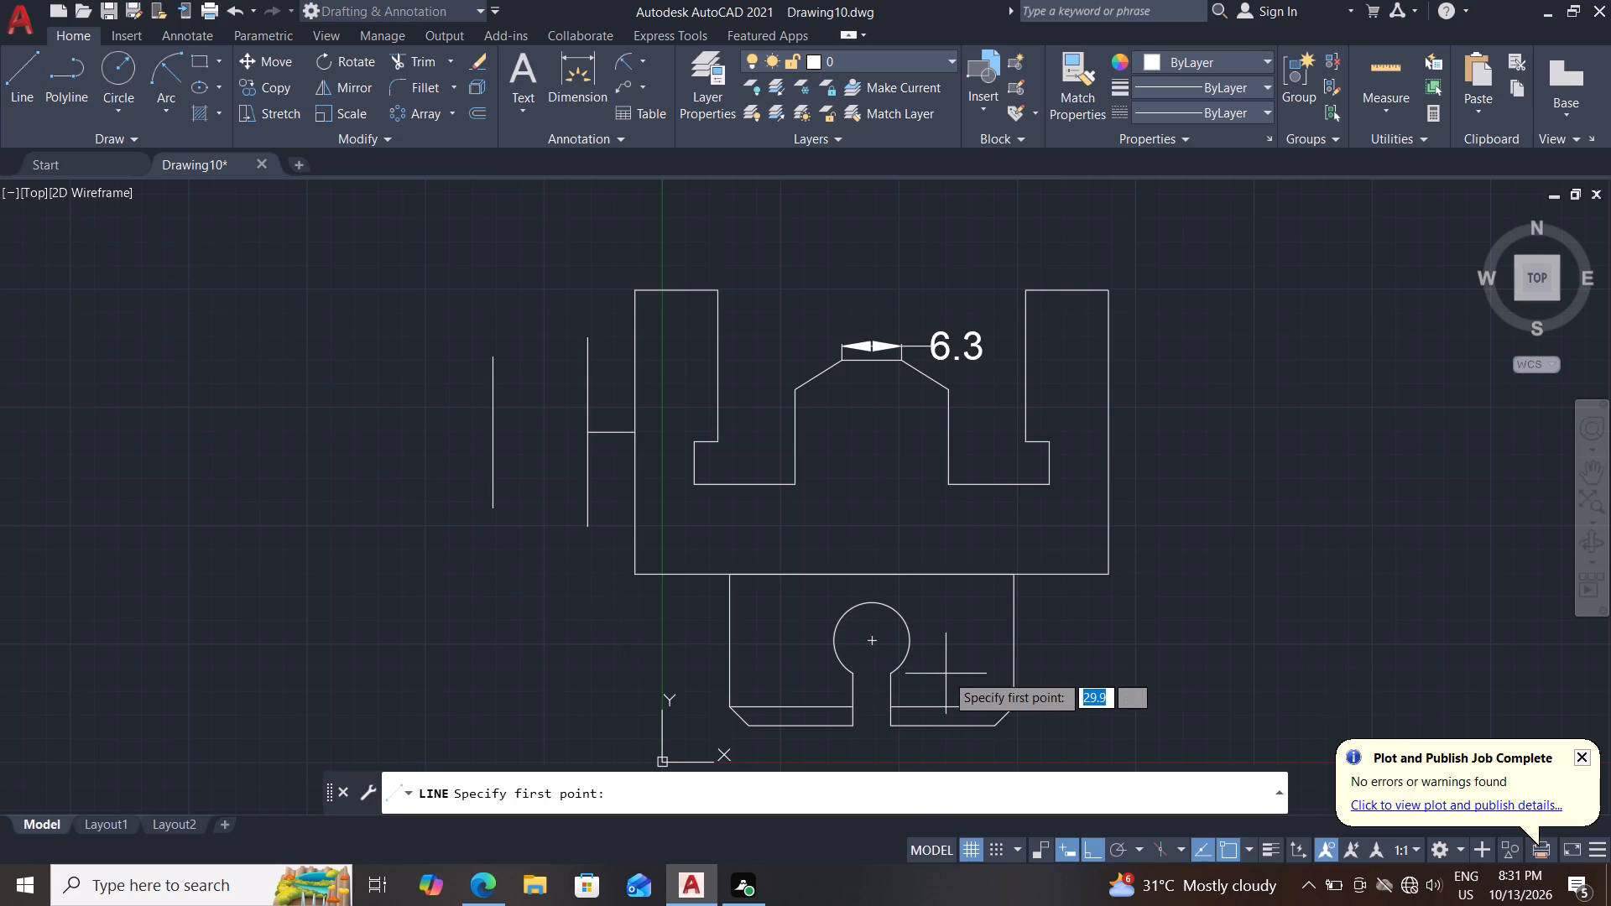
left_click(493, 354)
left_click(584, 331)
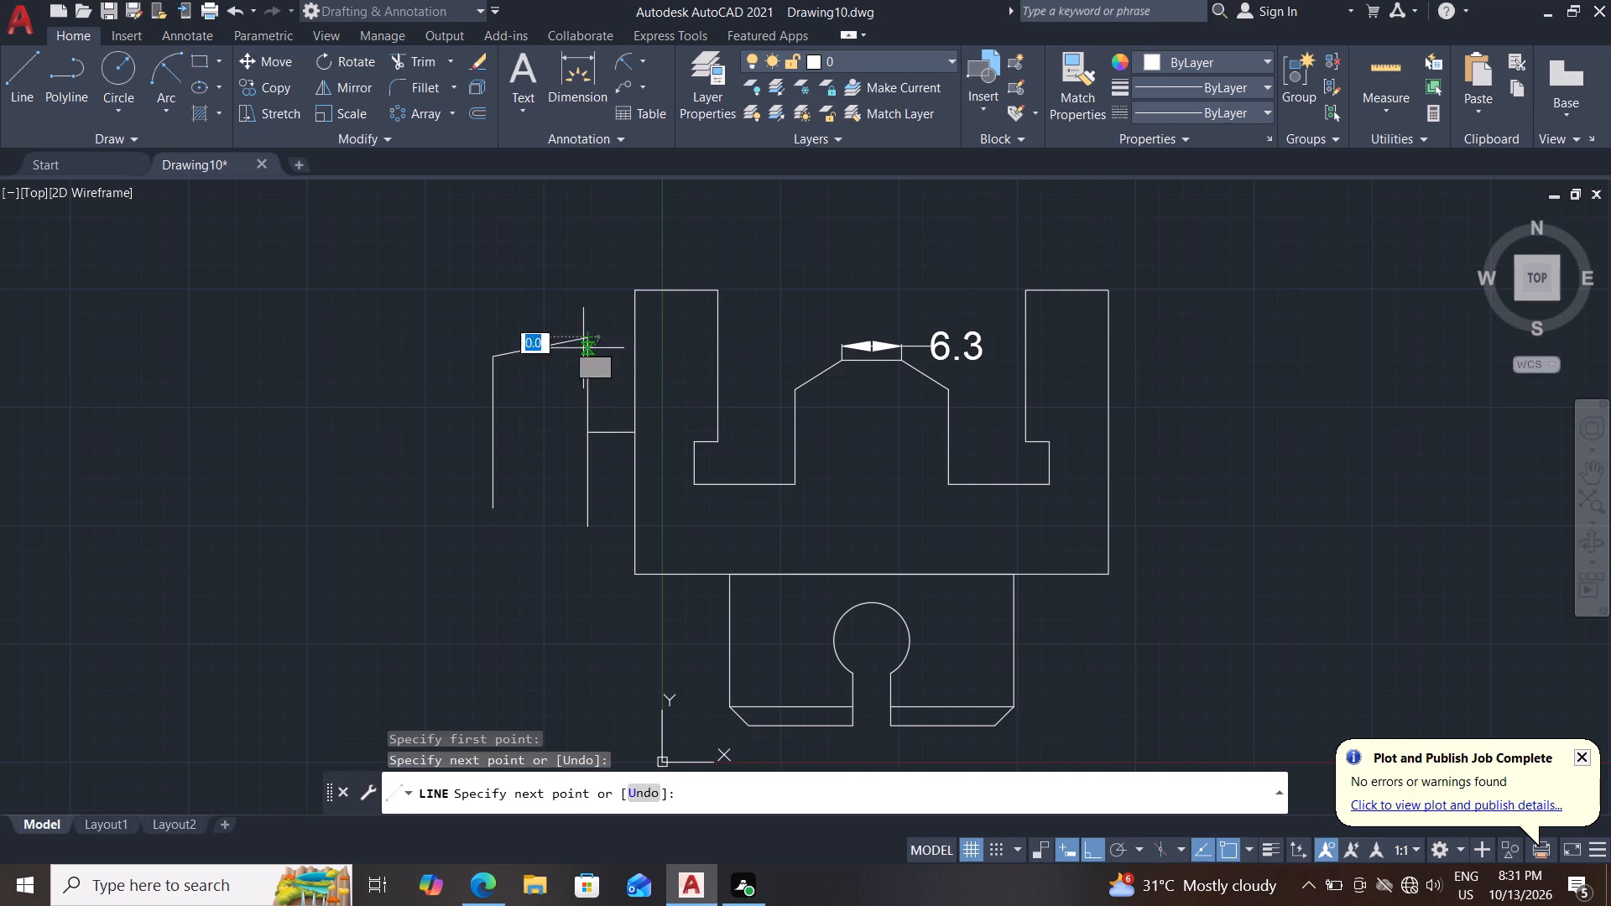
key("Escape")
key("Escape")
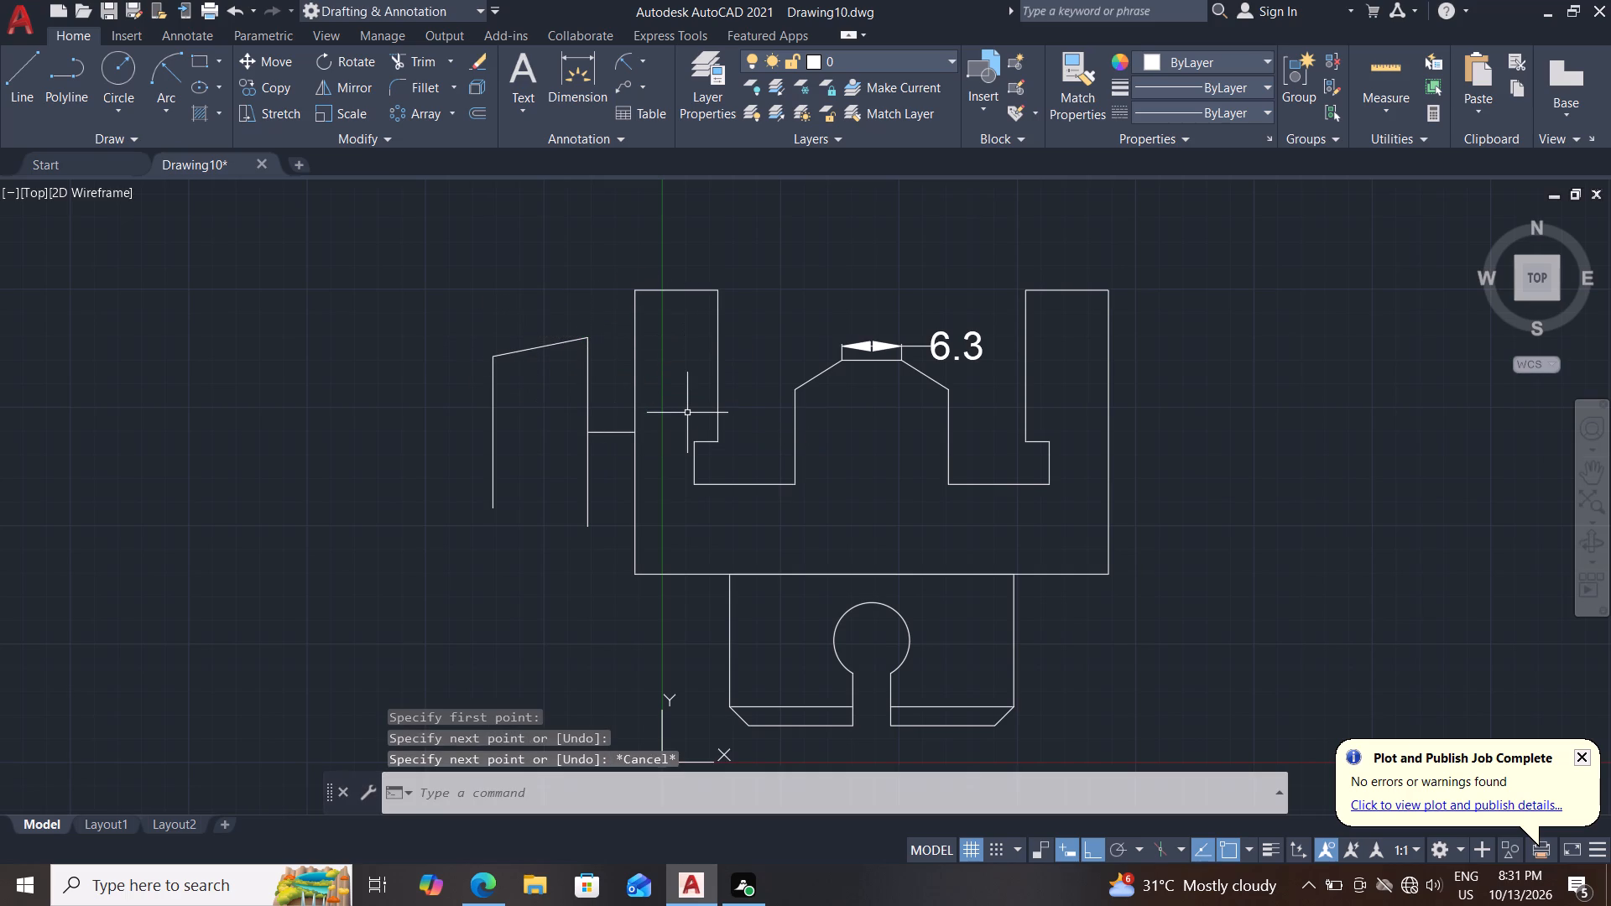
left_click(21, 75)
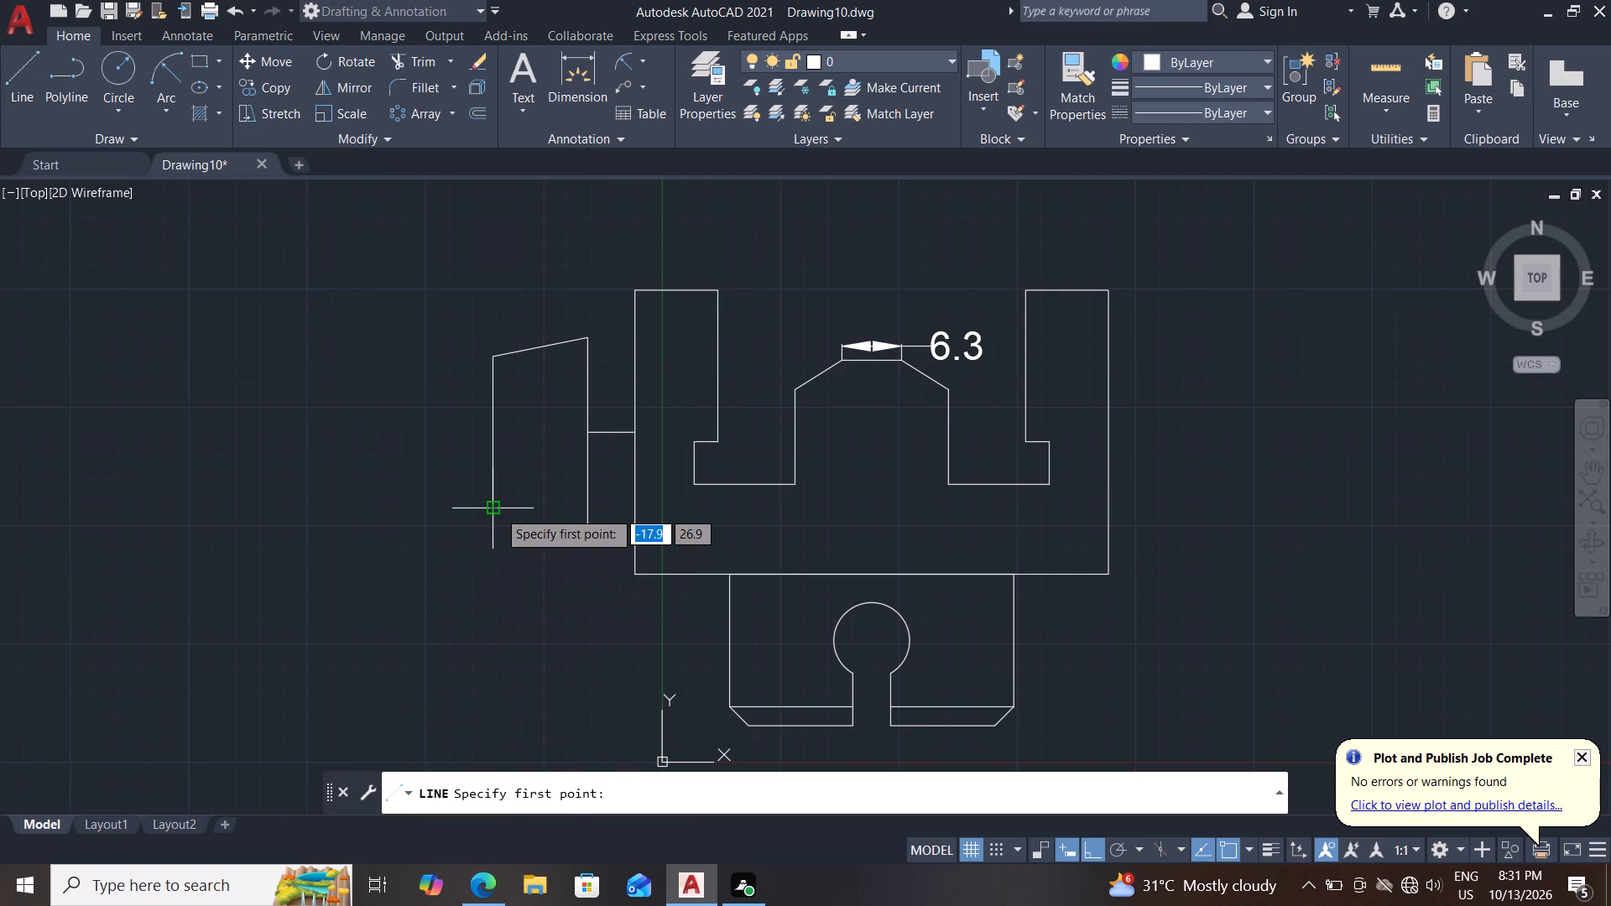
left_click(498, 510)
left_click_drag(588, 528, 576, 530)
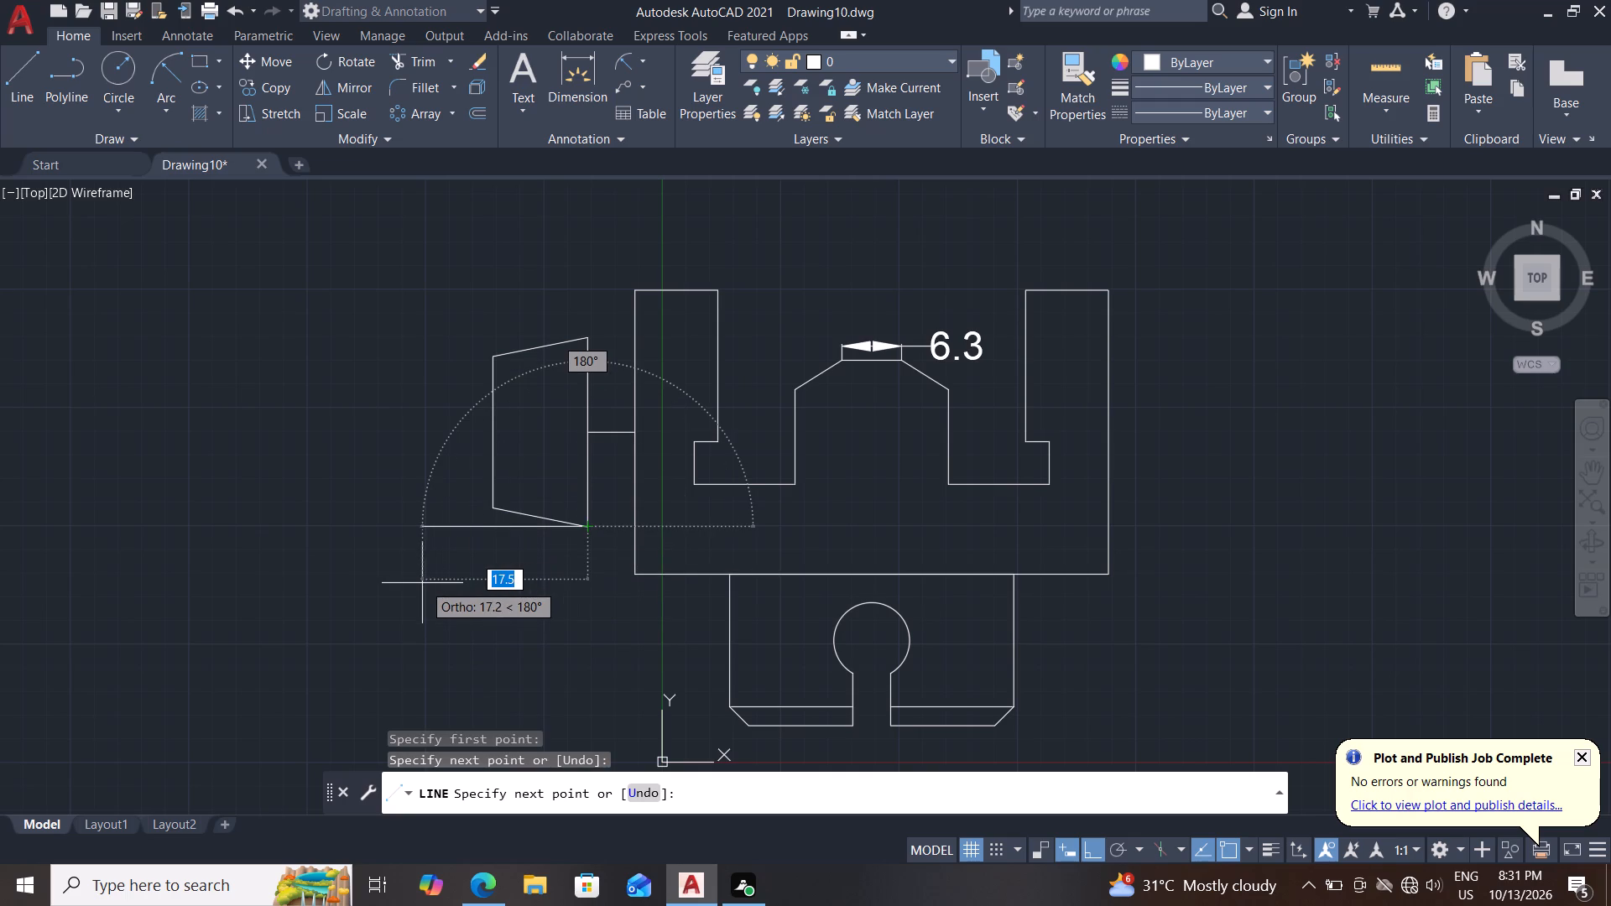
key("Escape")
key("Escape")
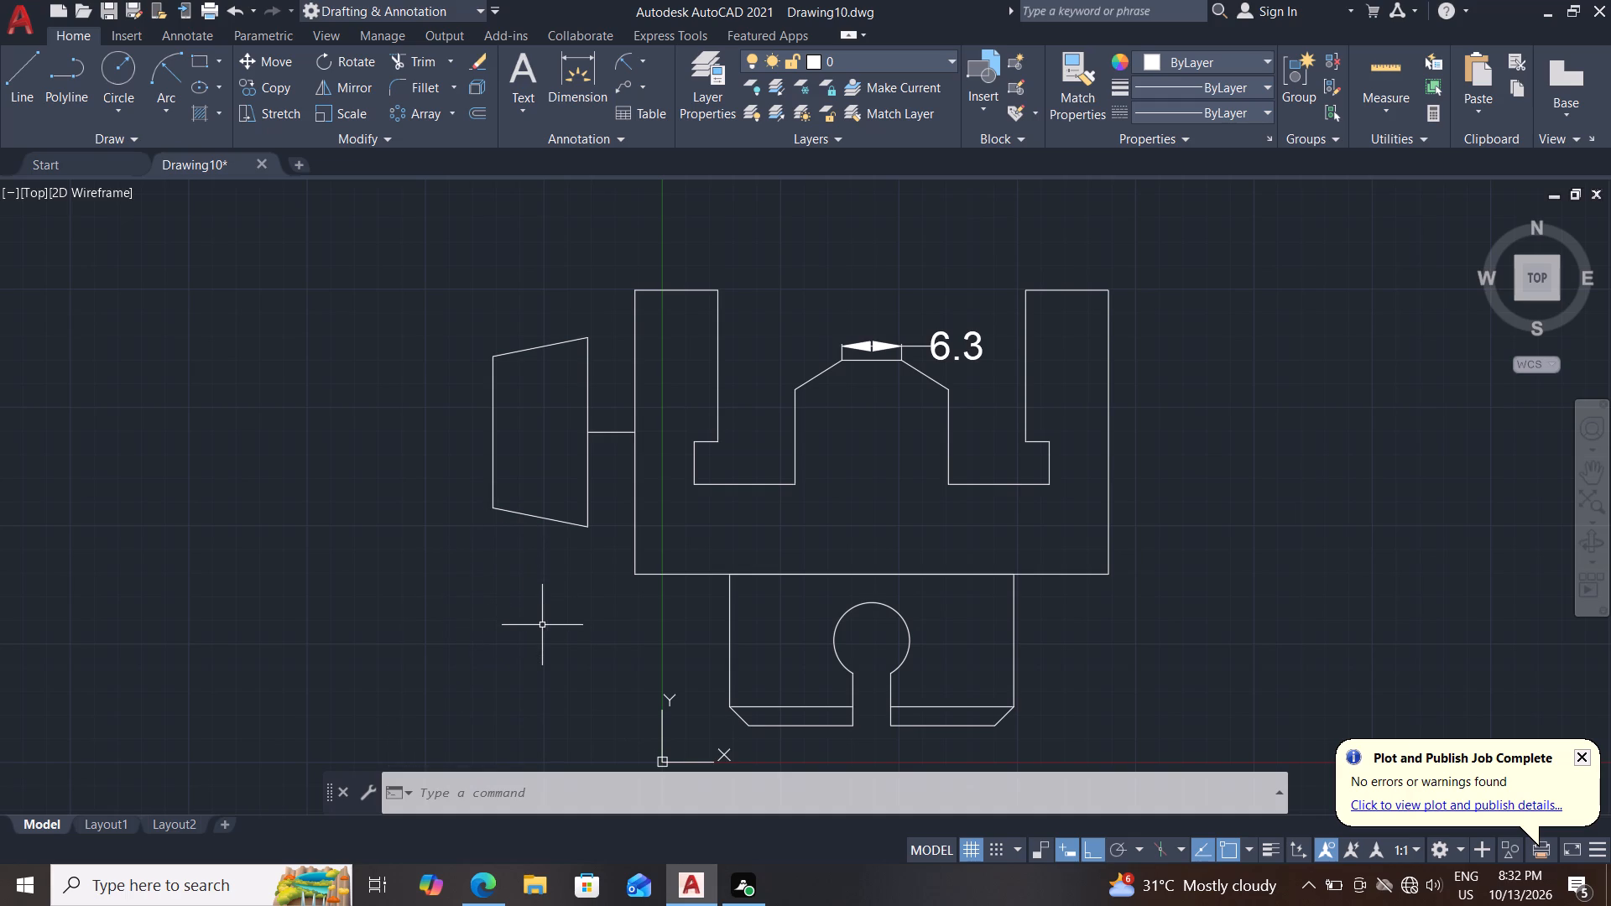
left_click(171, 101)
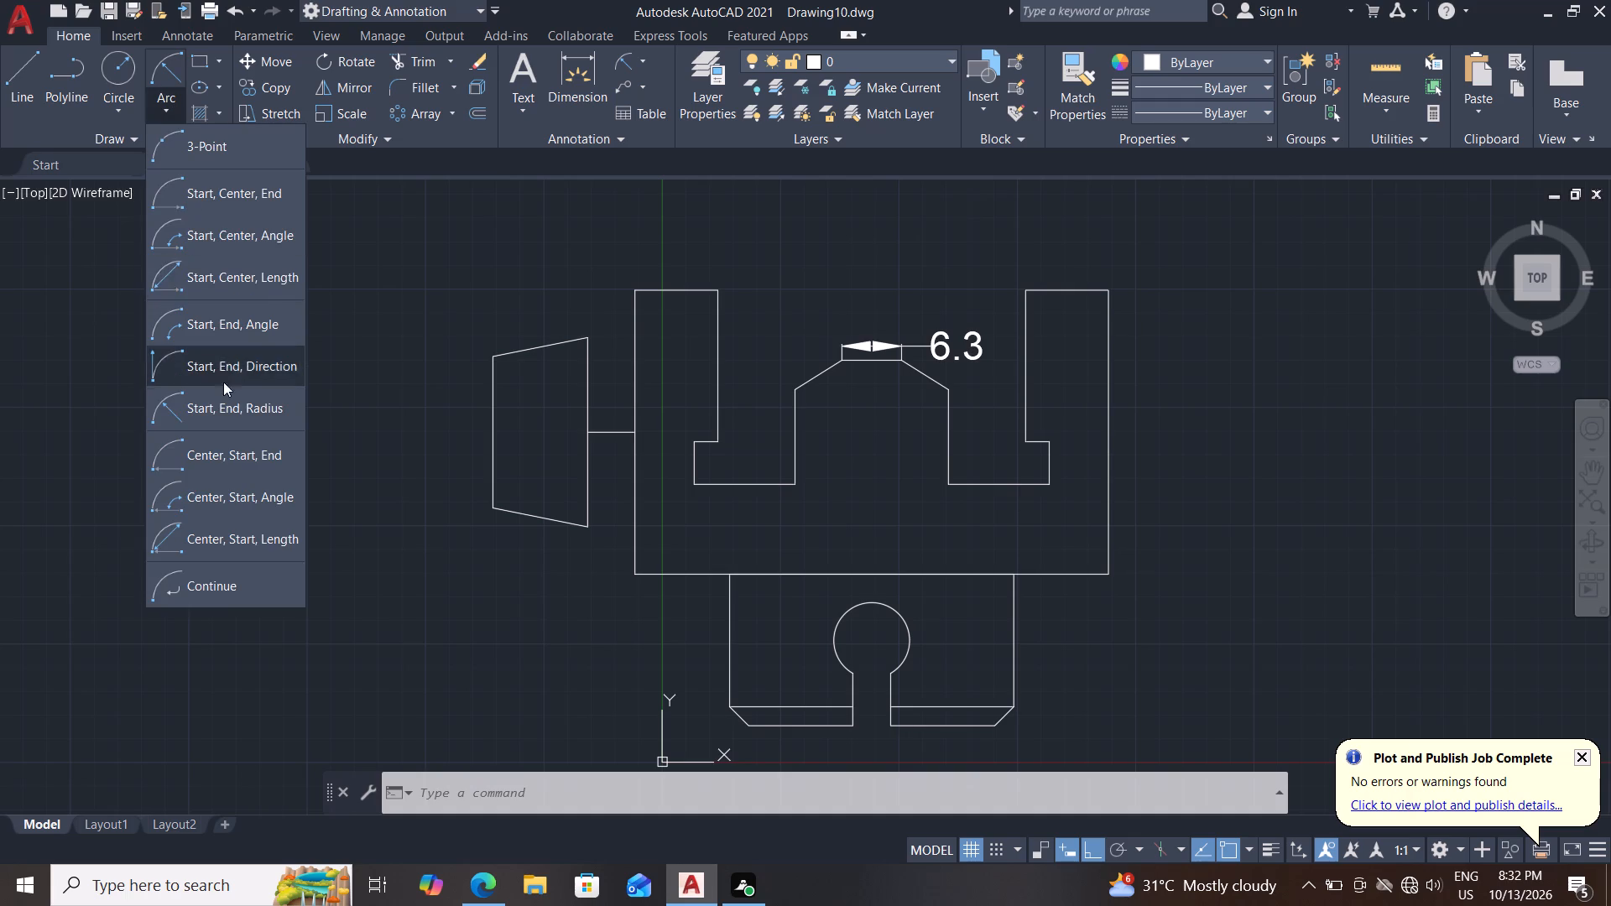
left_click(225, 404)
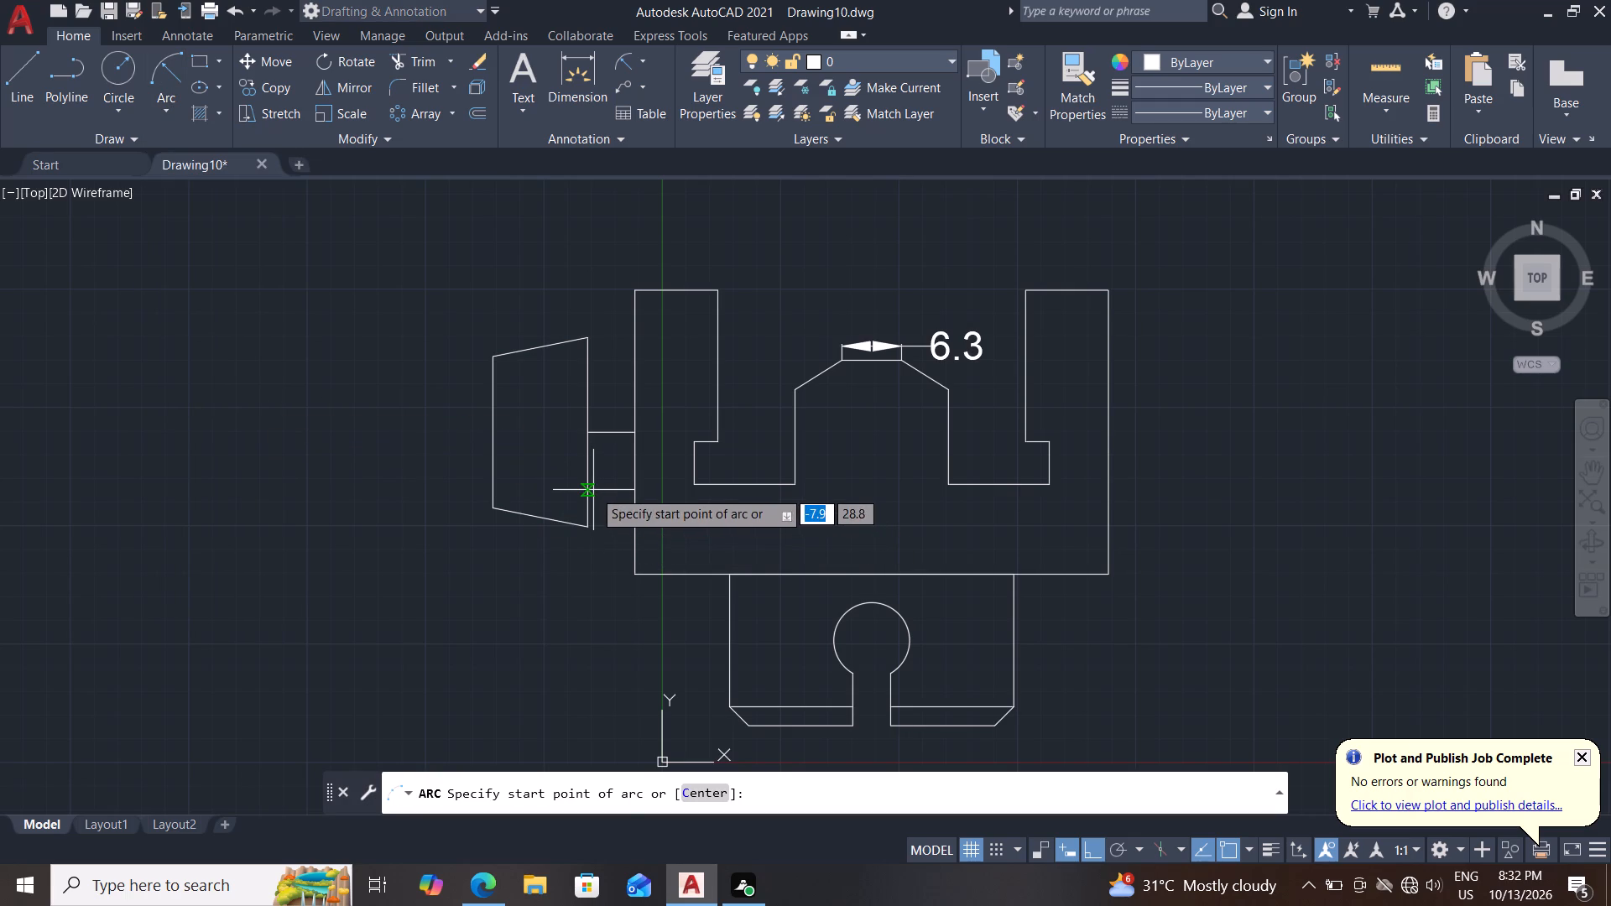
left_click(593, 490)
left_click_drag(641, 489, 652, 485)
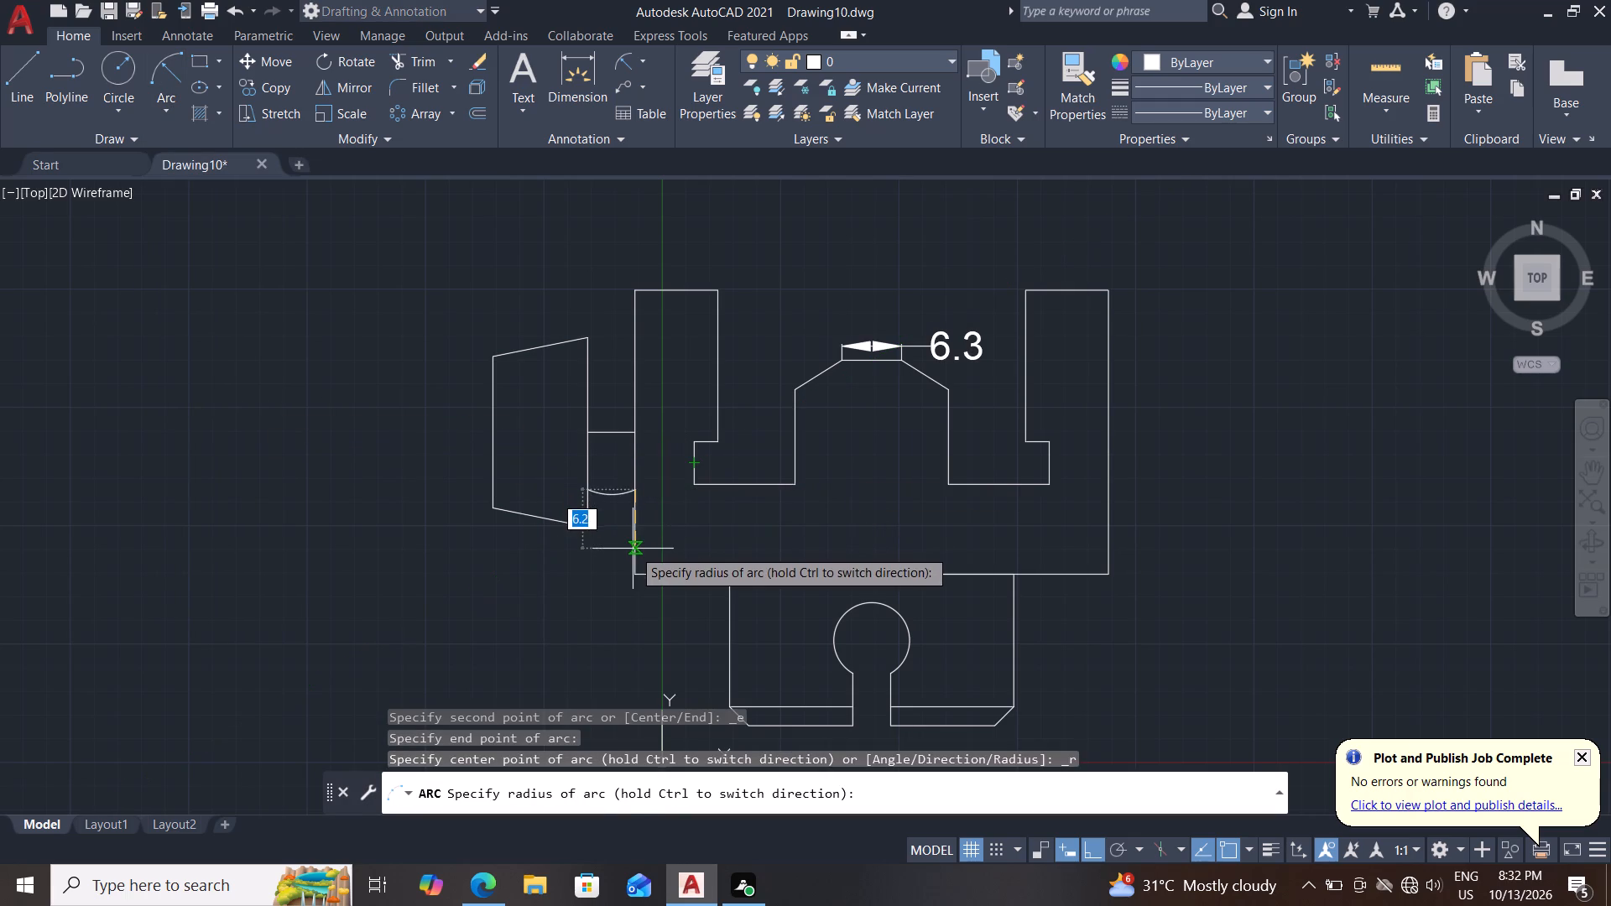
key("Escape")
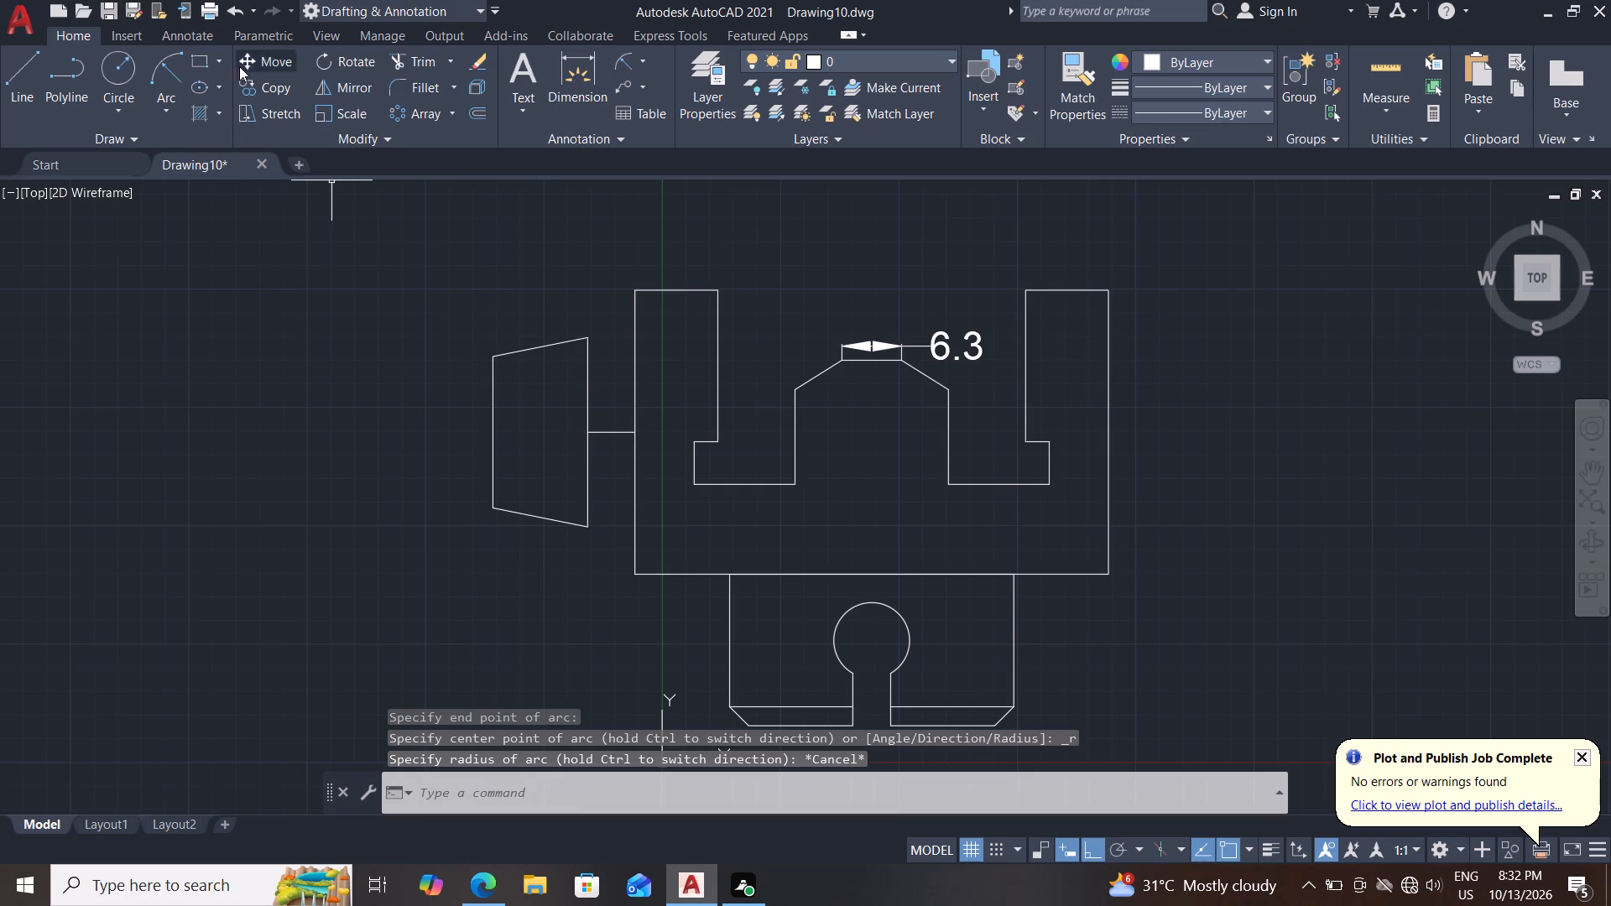
Draw a start-end-radius arc of radius 3 mm from the upper body's left edge to the tapered piece, below the 5 mm line and curving toward it.
left_click(167, 63)
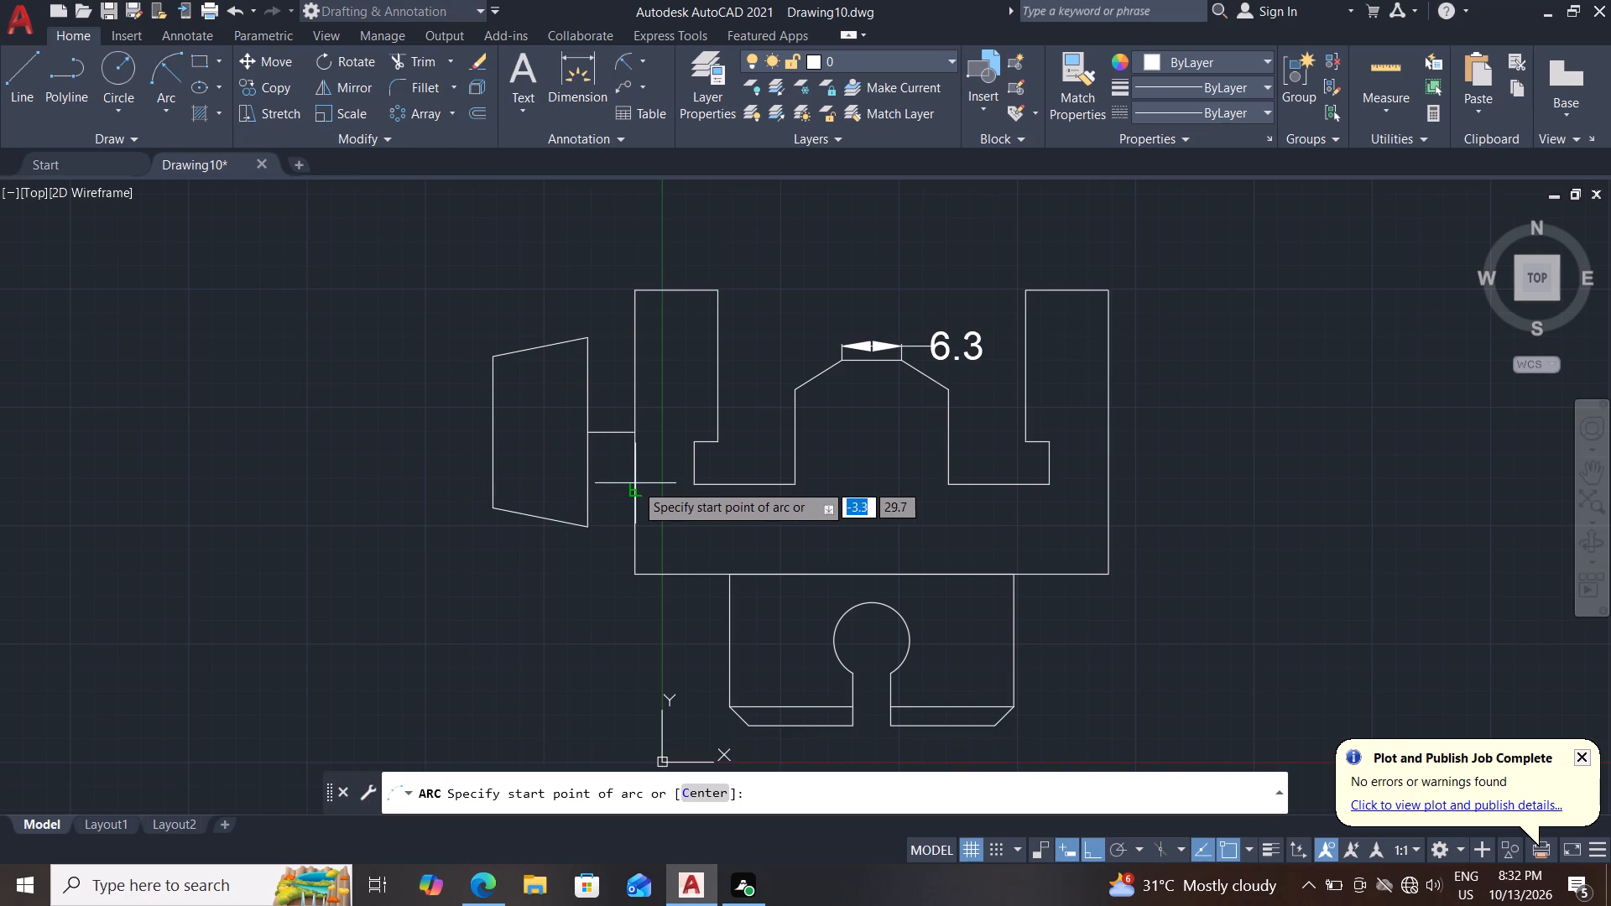
left_click(635, 483)
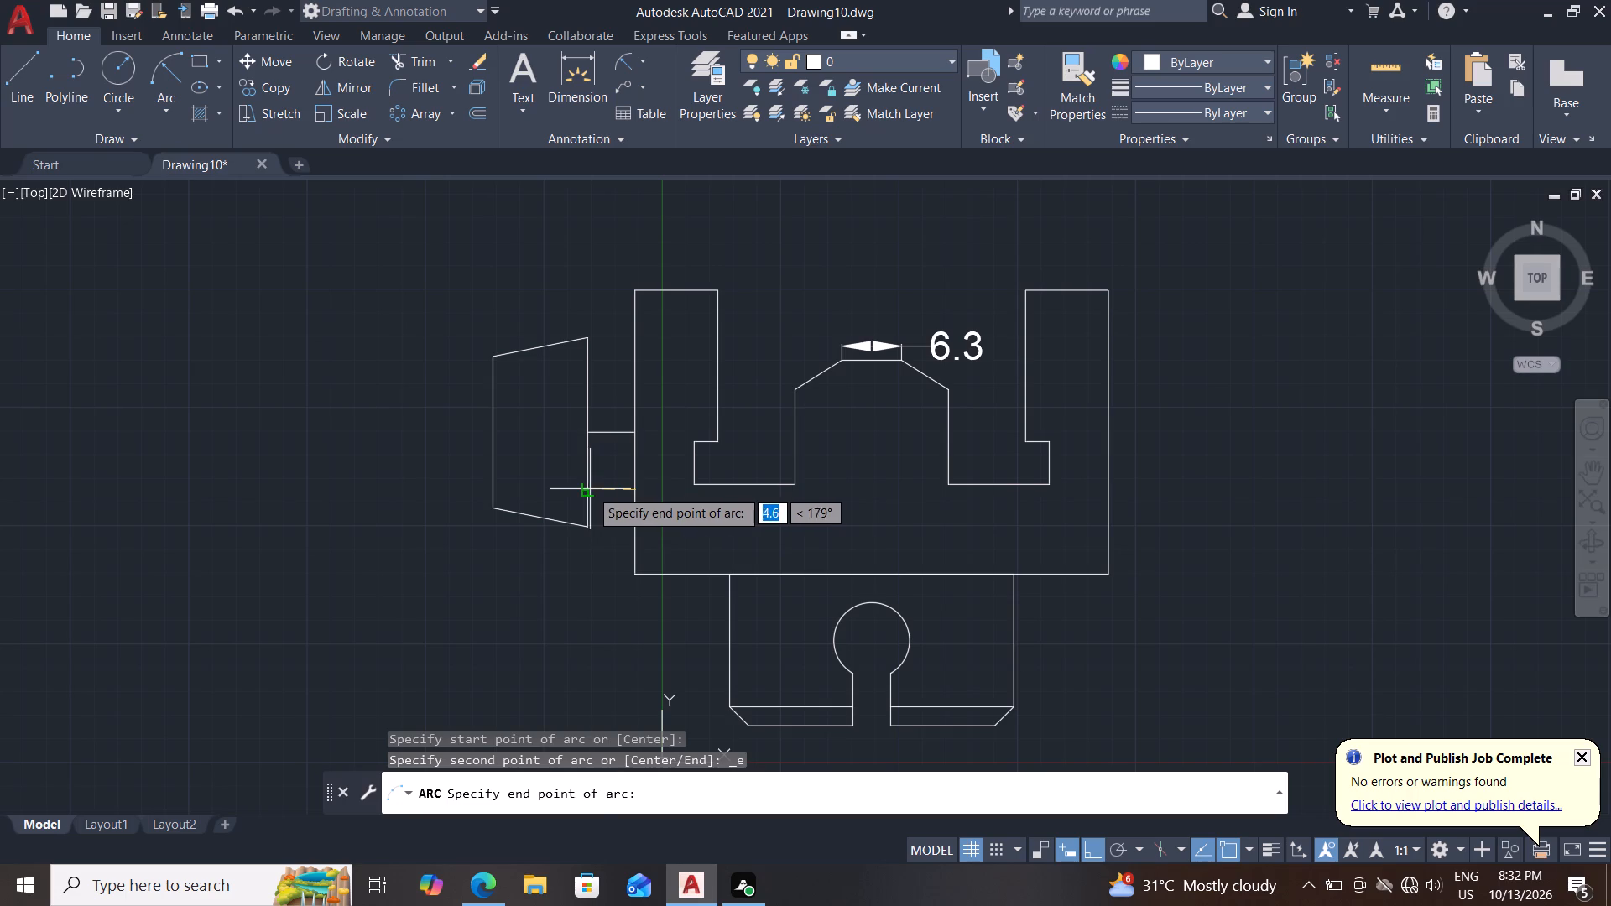
left_click_drag(590, 489, 627, 488)
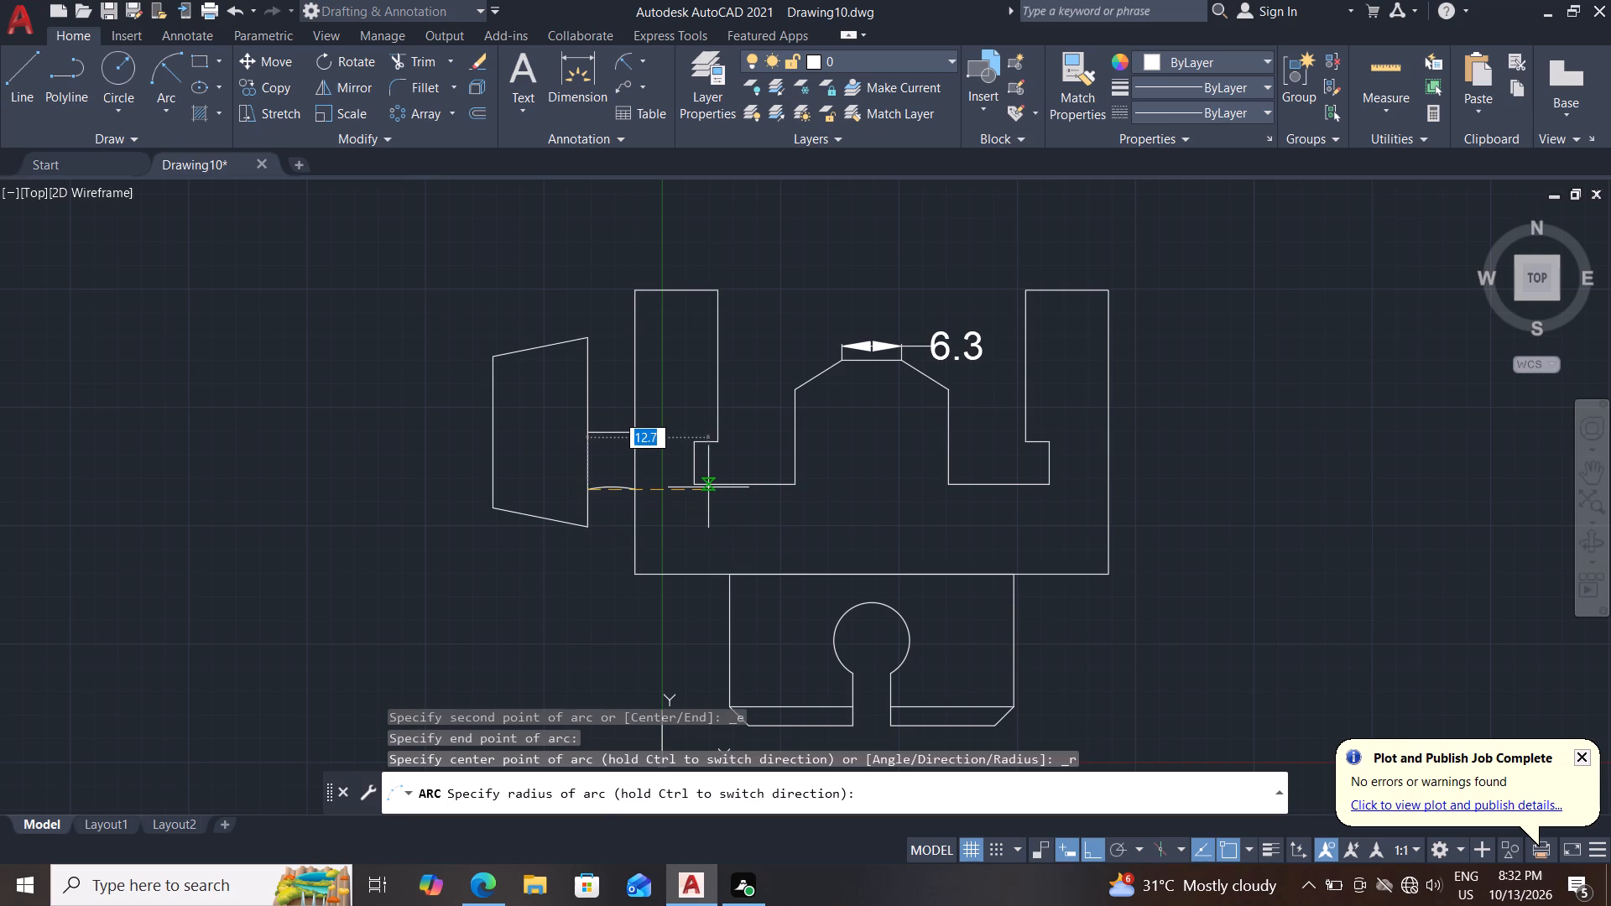
key("3")
key("Return")
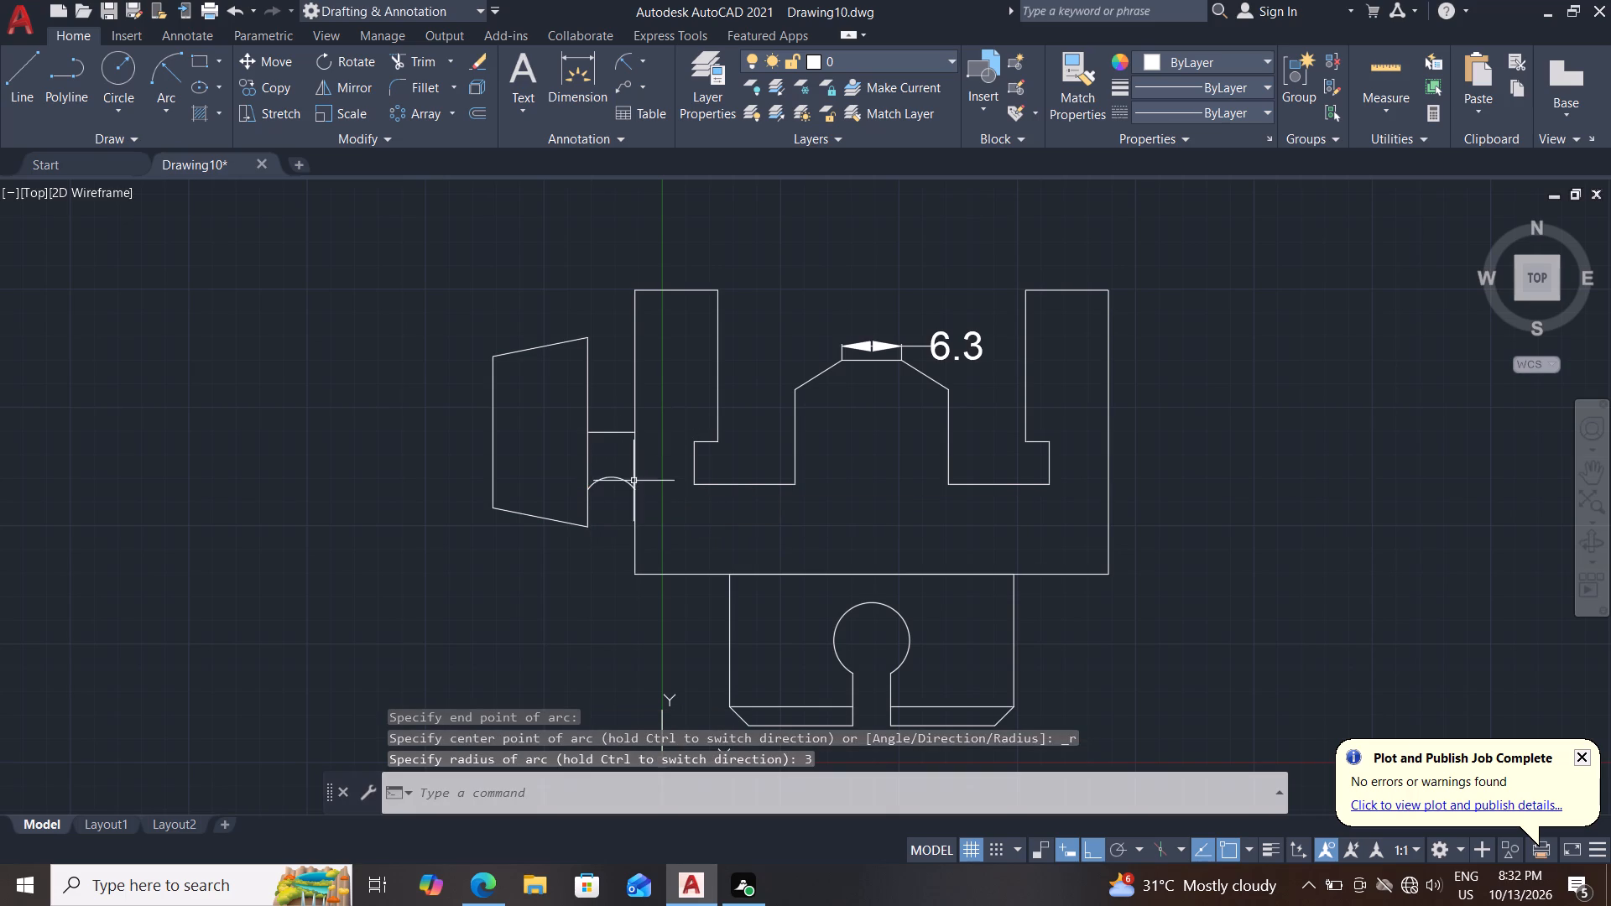
Mirror the 3 mm radius arc about the 5 mm horizontal line, keeping the original arc.
left_click(627, 482)
type("mi")
key("Return")
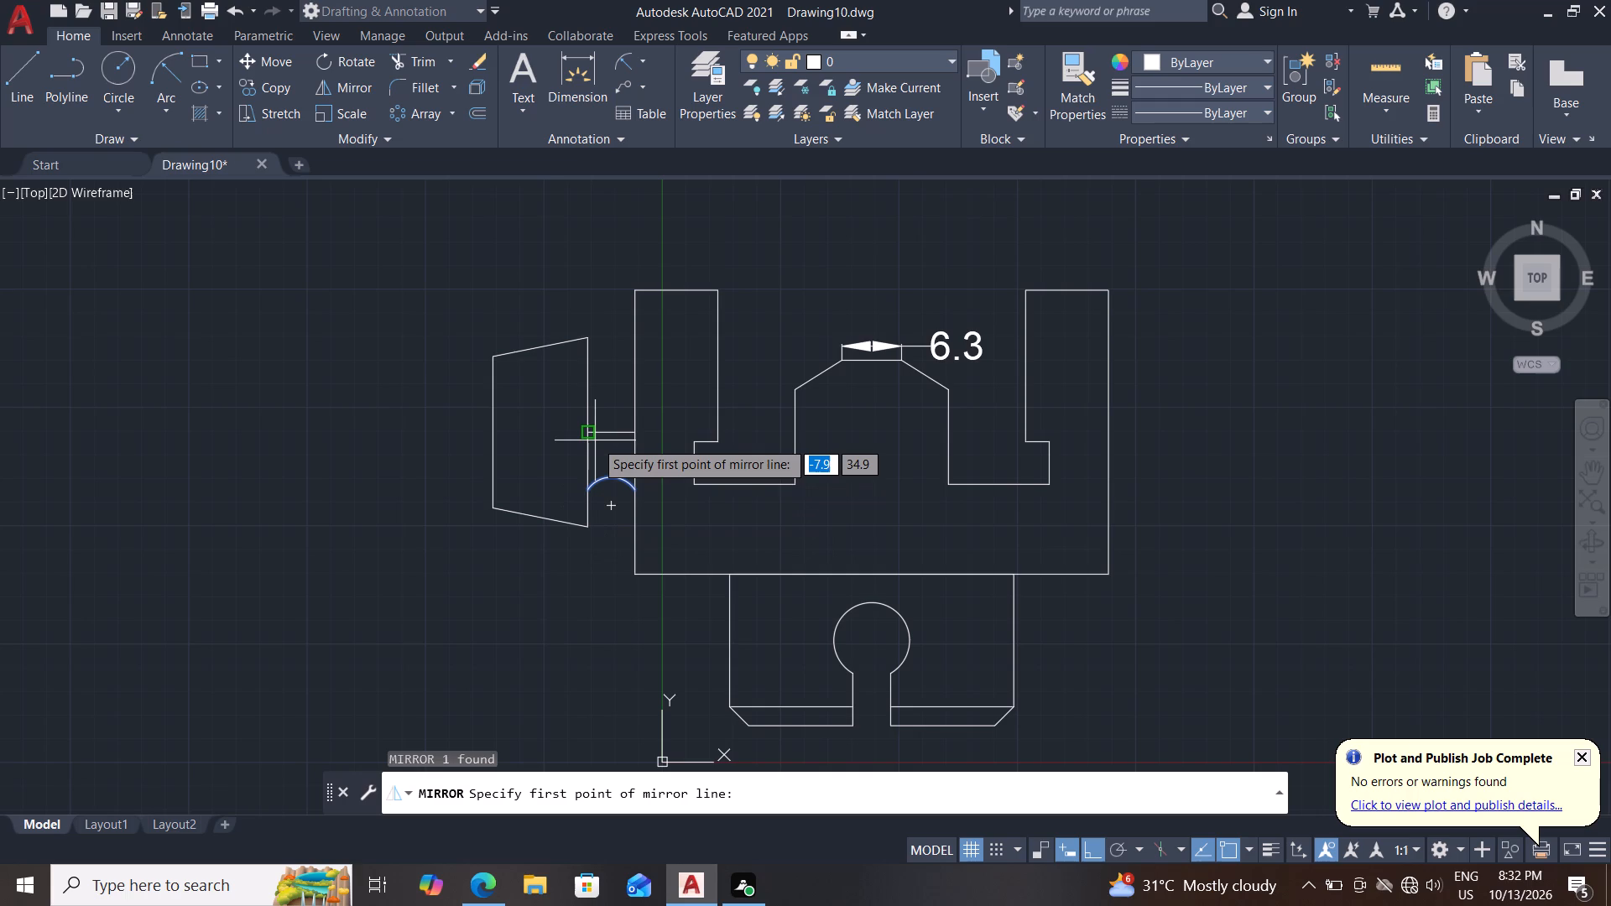
left_click(595, 440)
left_click(639, 435)
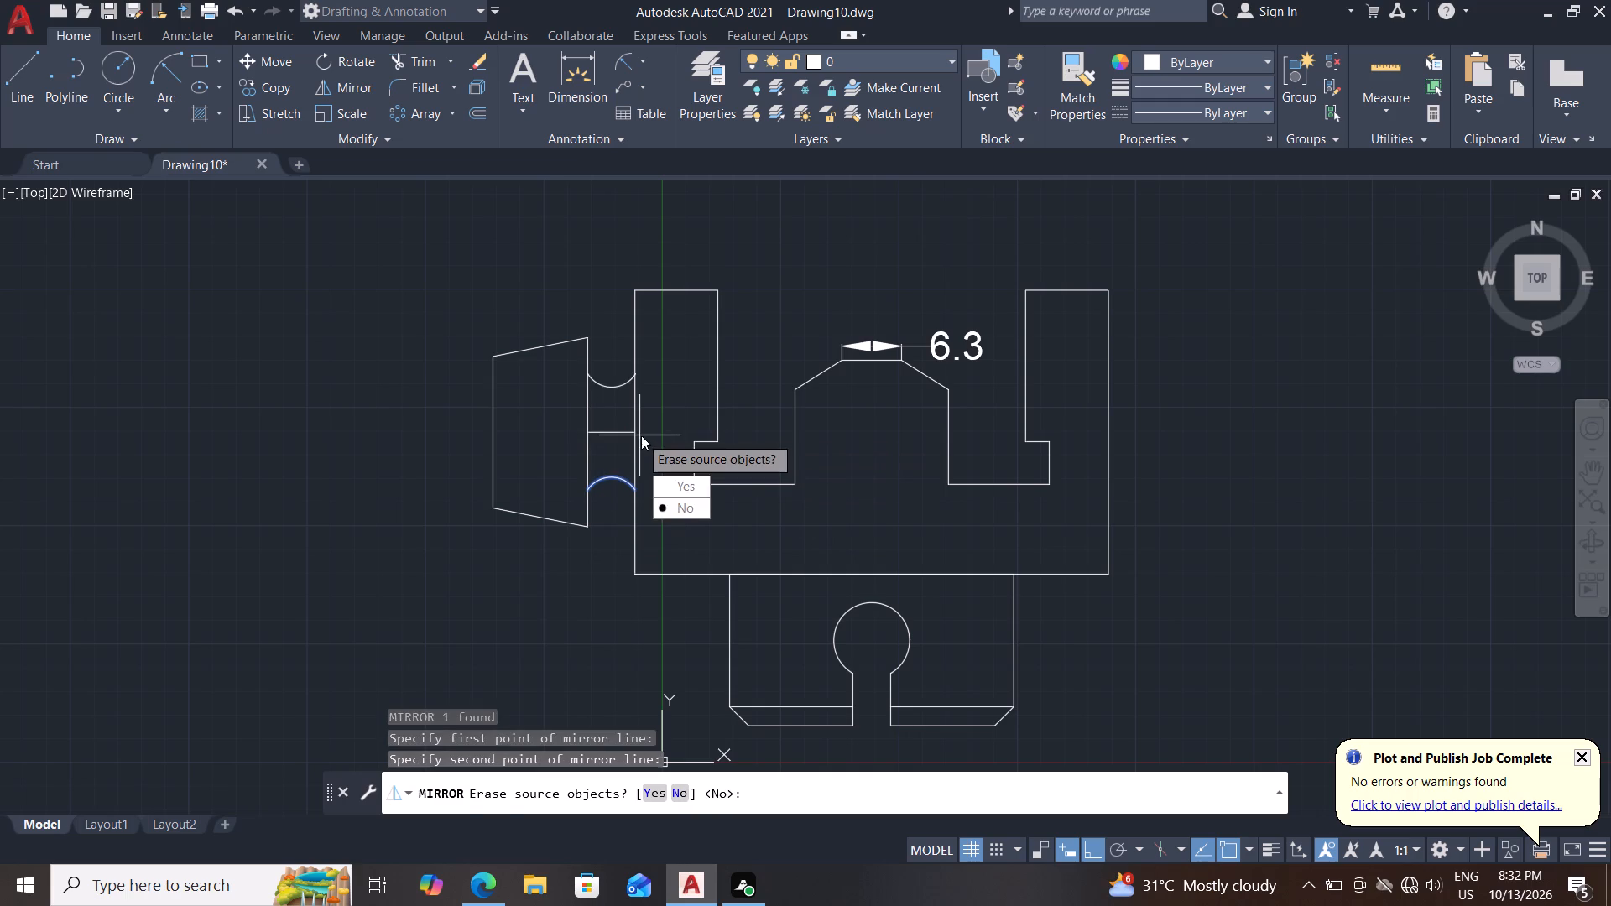
left_click_drag(676, 501, 639, 435)
Delete the 5 mm horizontal line between the two neck arcs.
left_click(612, 432)
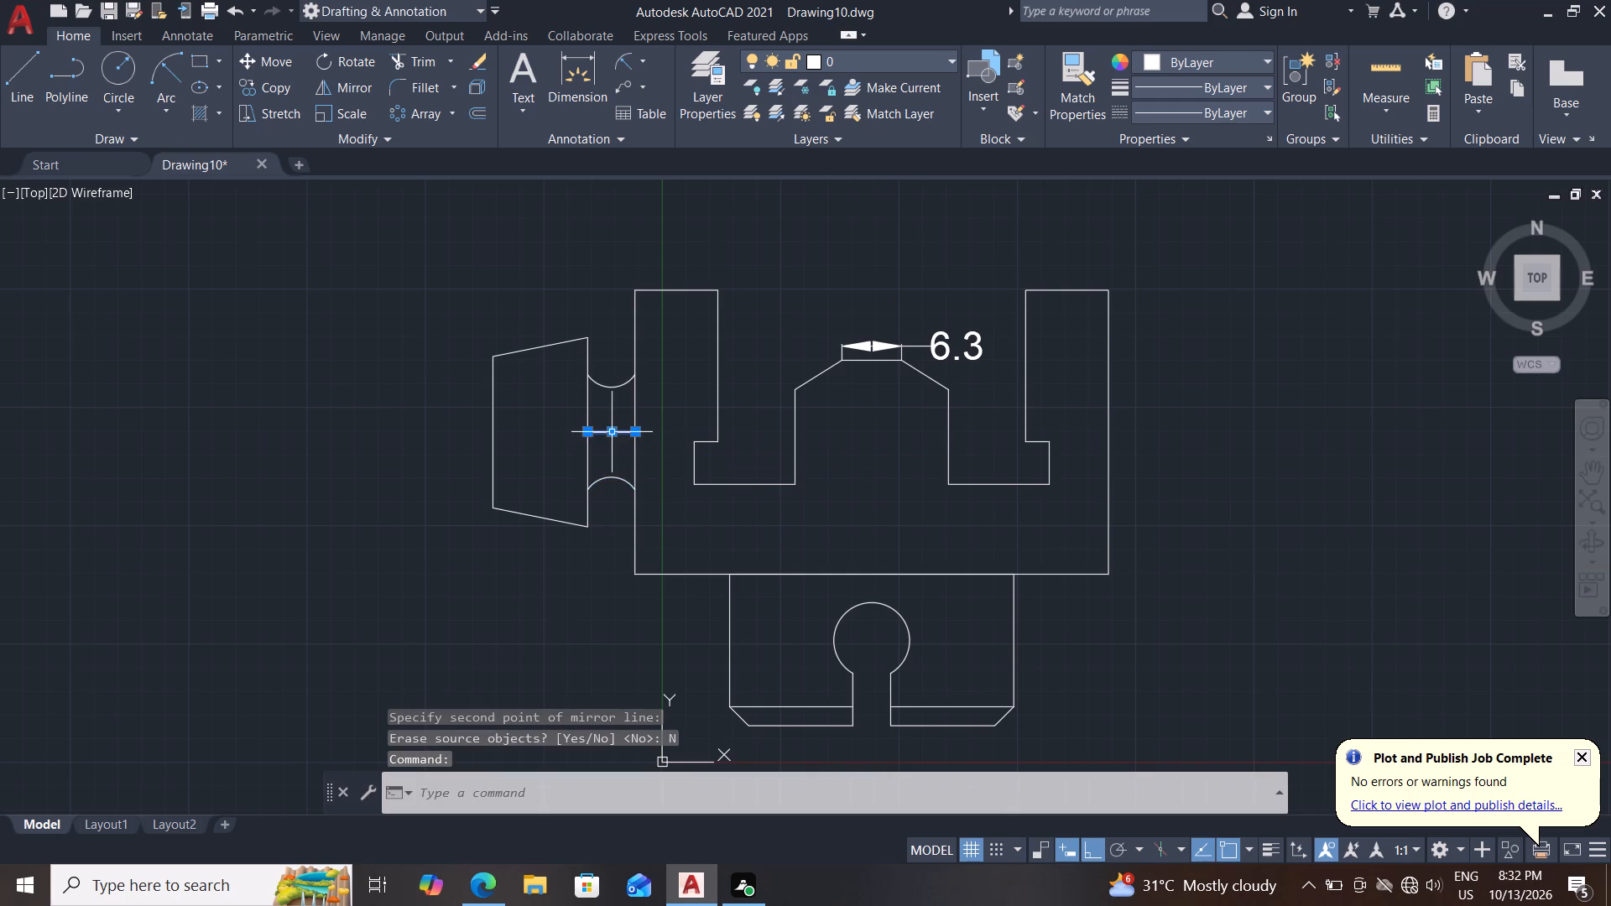
key("Delete")
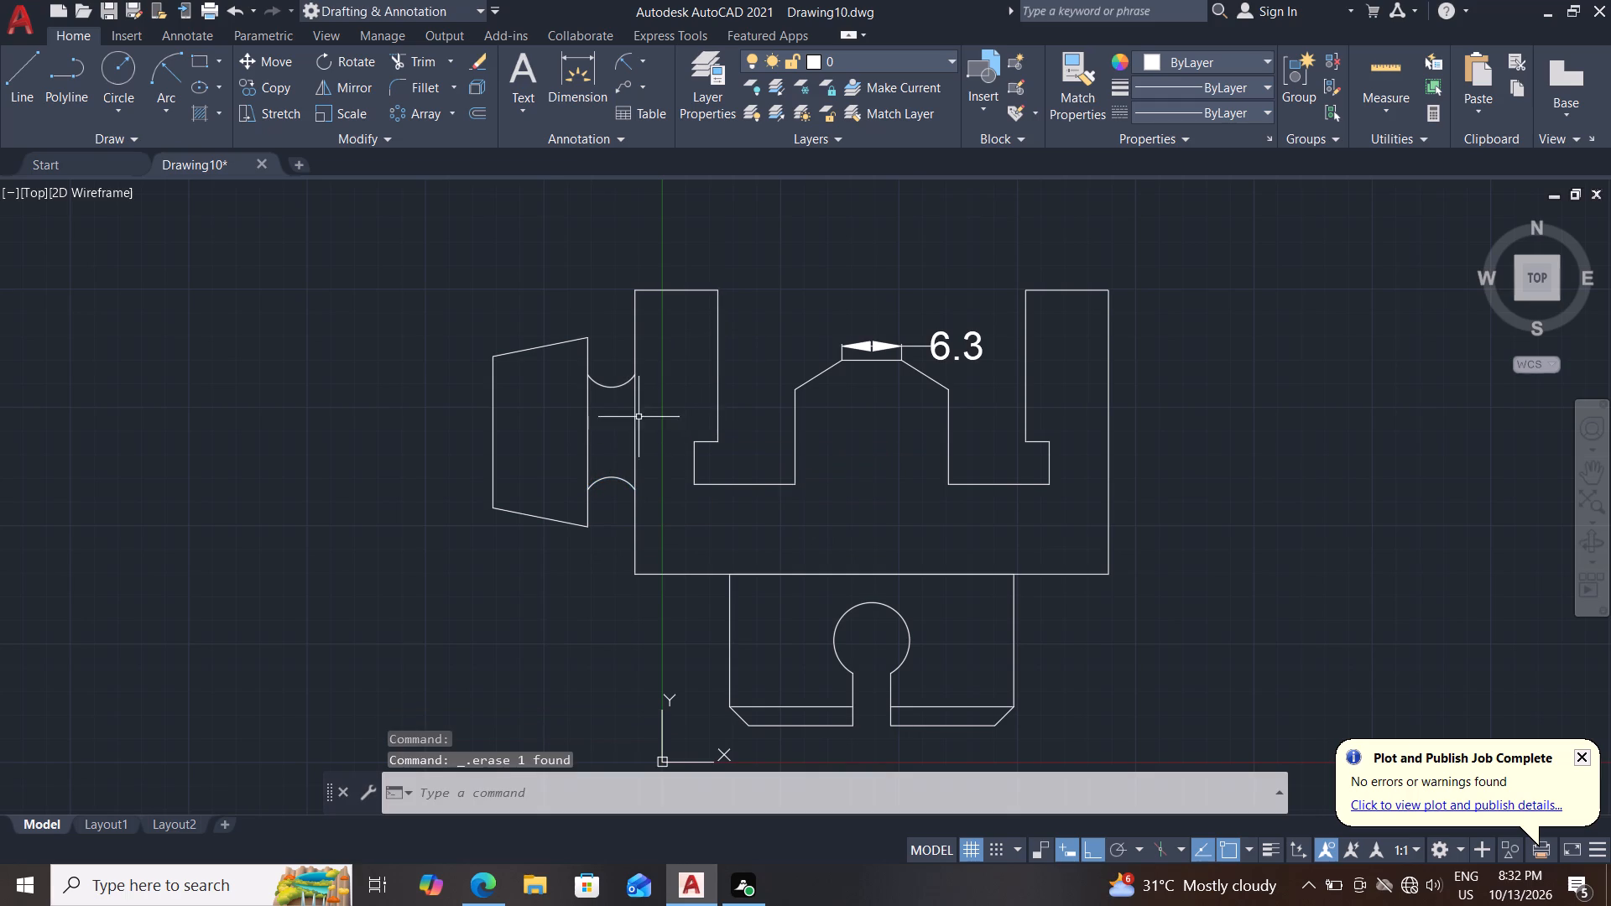
Mirror the tapered side piece and its two neck arcs about the body's vertical centerline, keeping the originals.
middle_click_drag(466, 514, 409, 494)
left_click(547, 288)
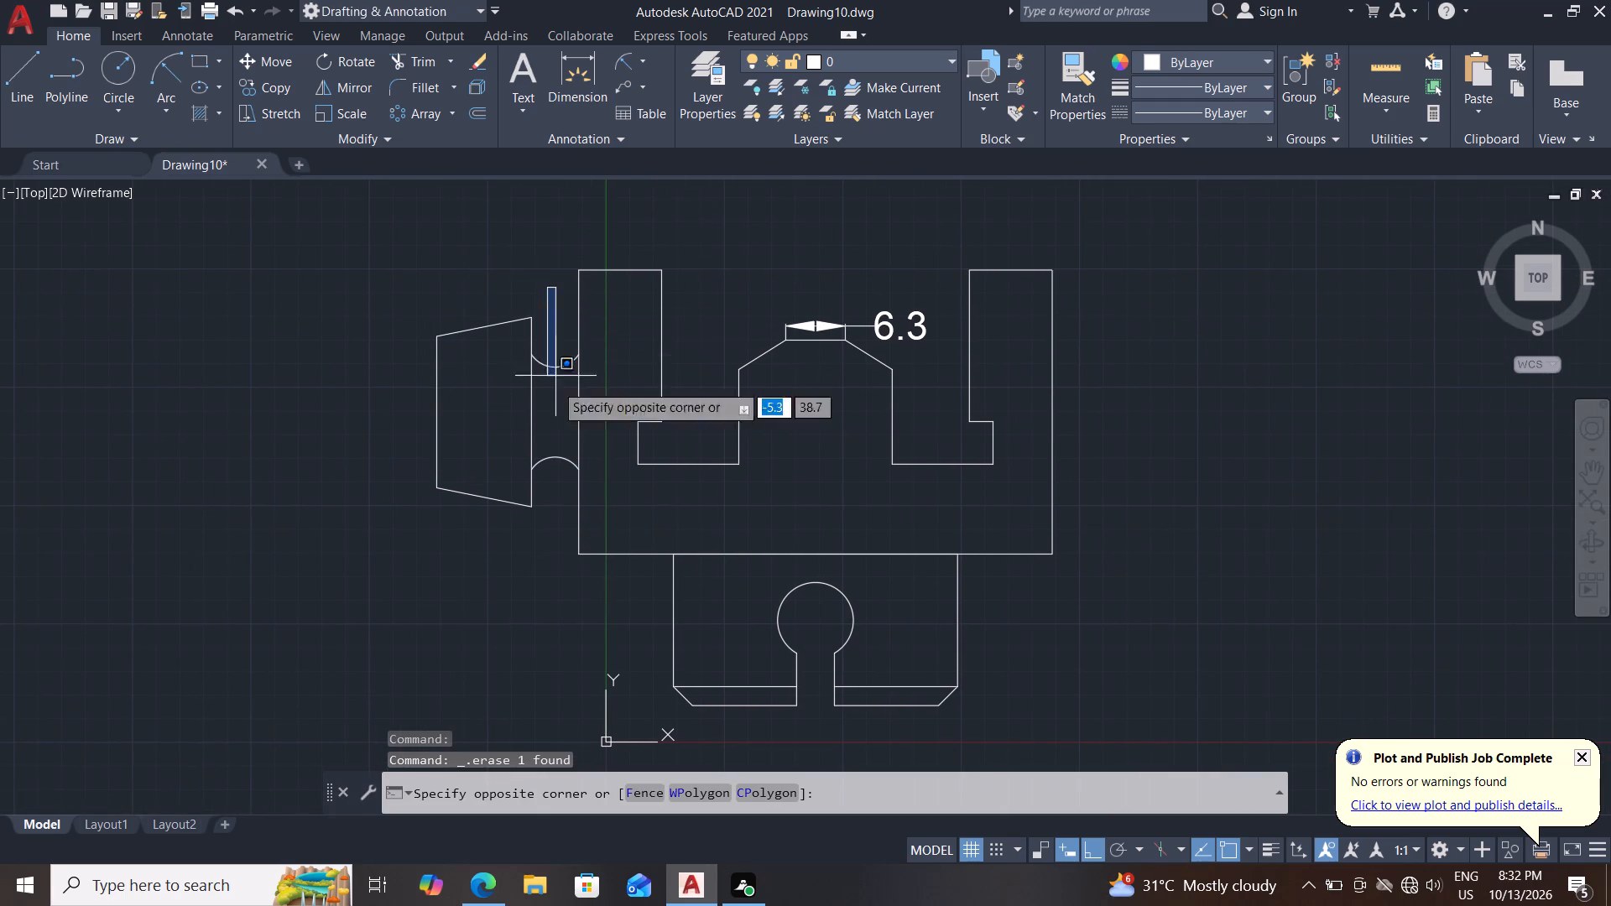
left_click(409, 583)
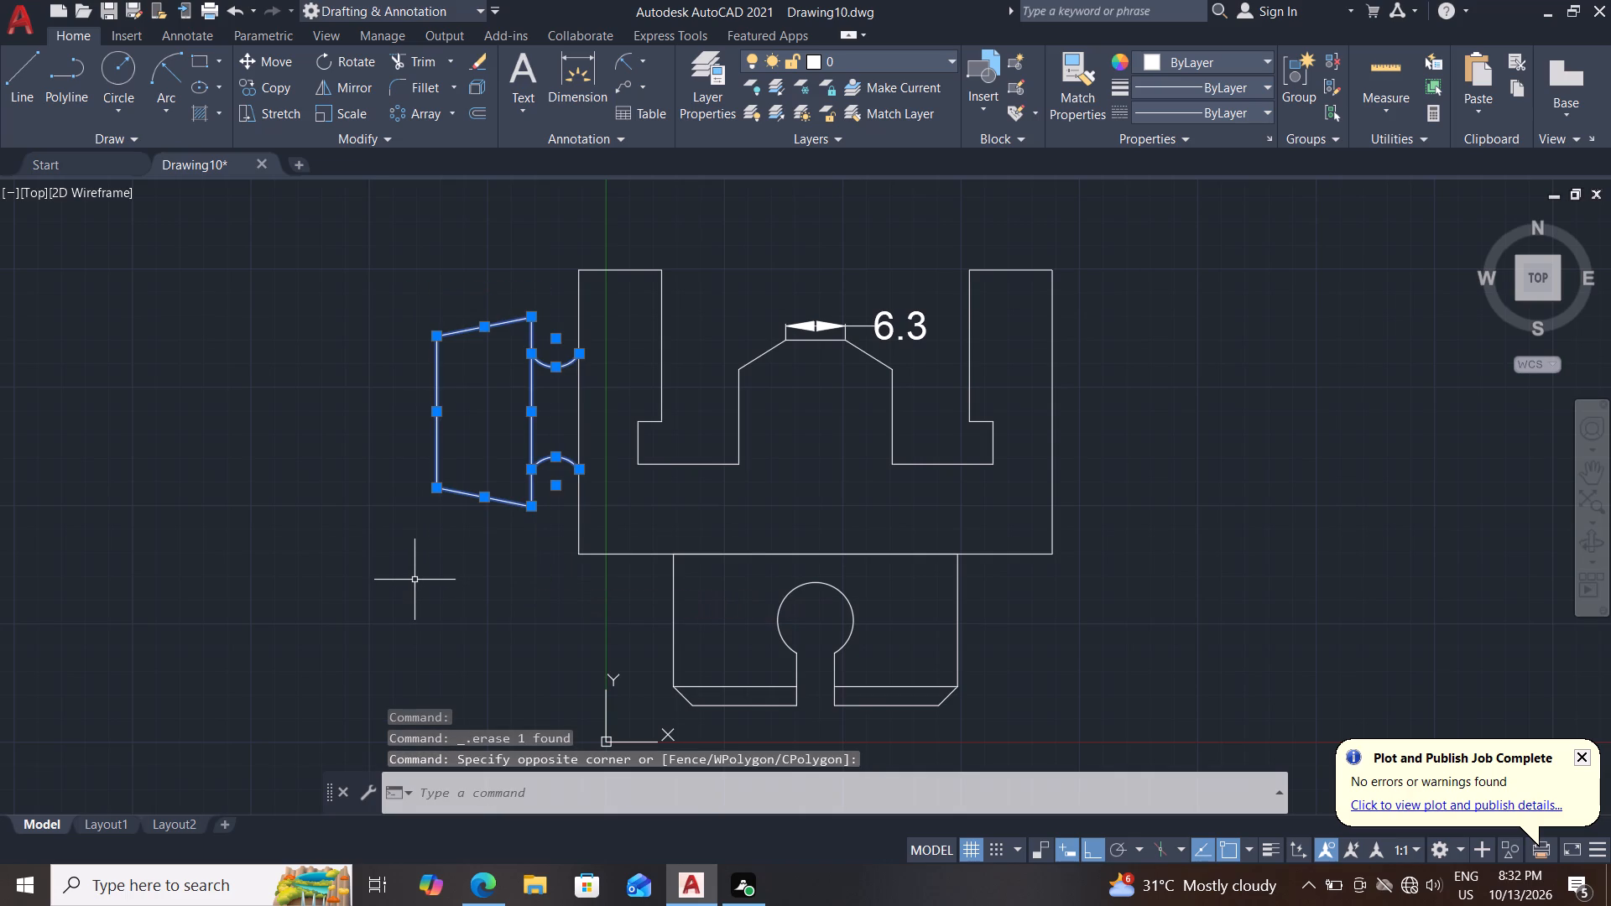
left_click(352, 85)
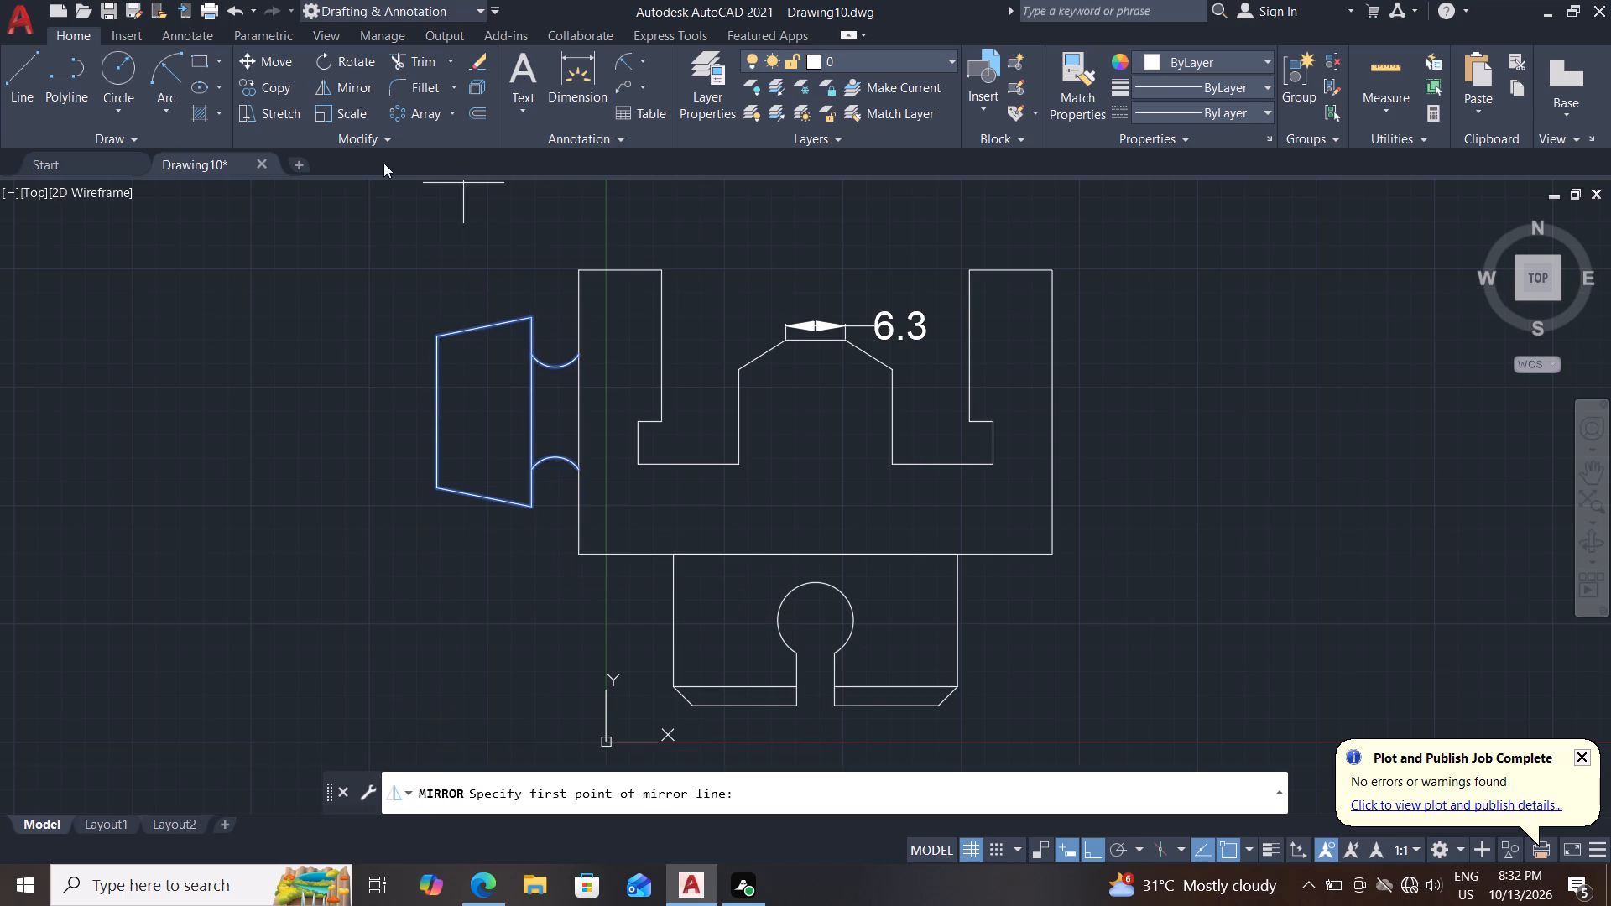
left_click_drag(818, 560, 820, 544)
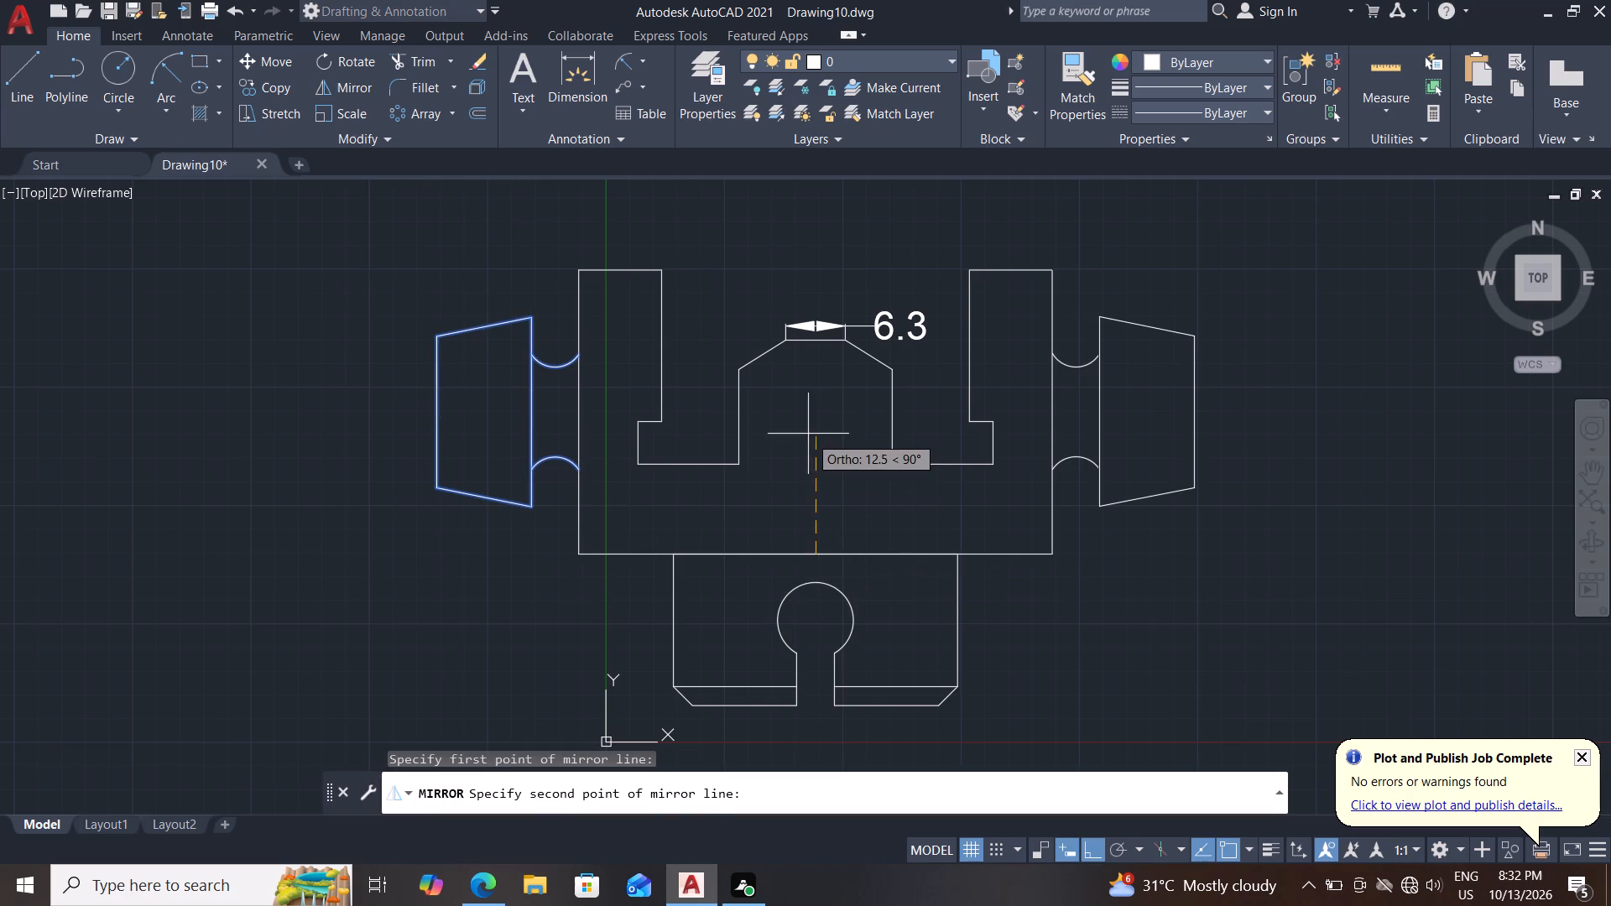
left_click(808, 434)
left_click_drag(842, 507, 808, 434)
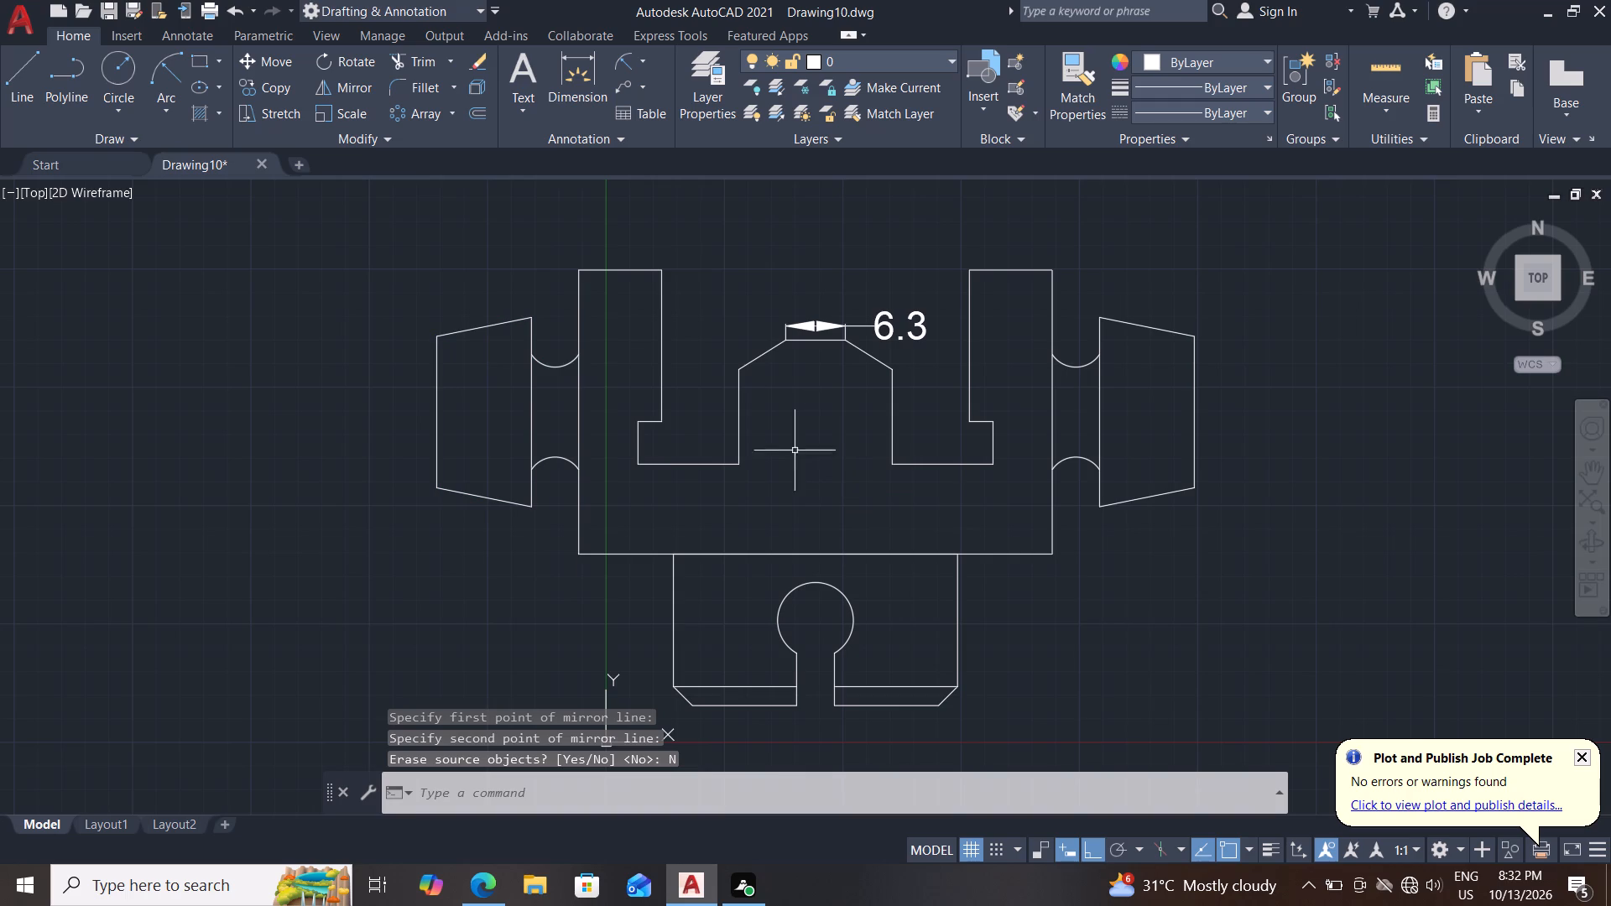
Add vertical linear dimensions for the left tapered piece's short outer edge and long inner edge, placed outward of the part.
left_click(578, 63)
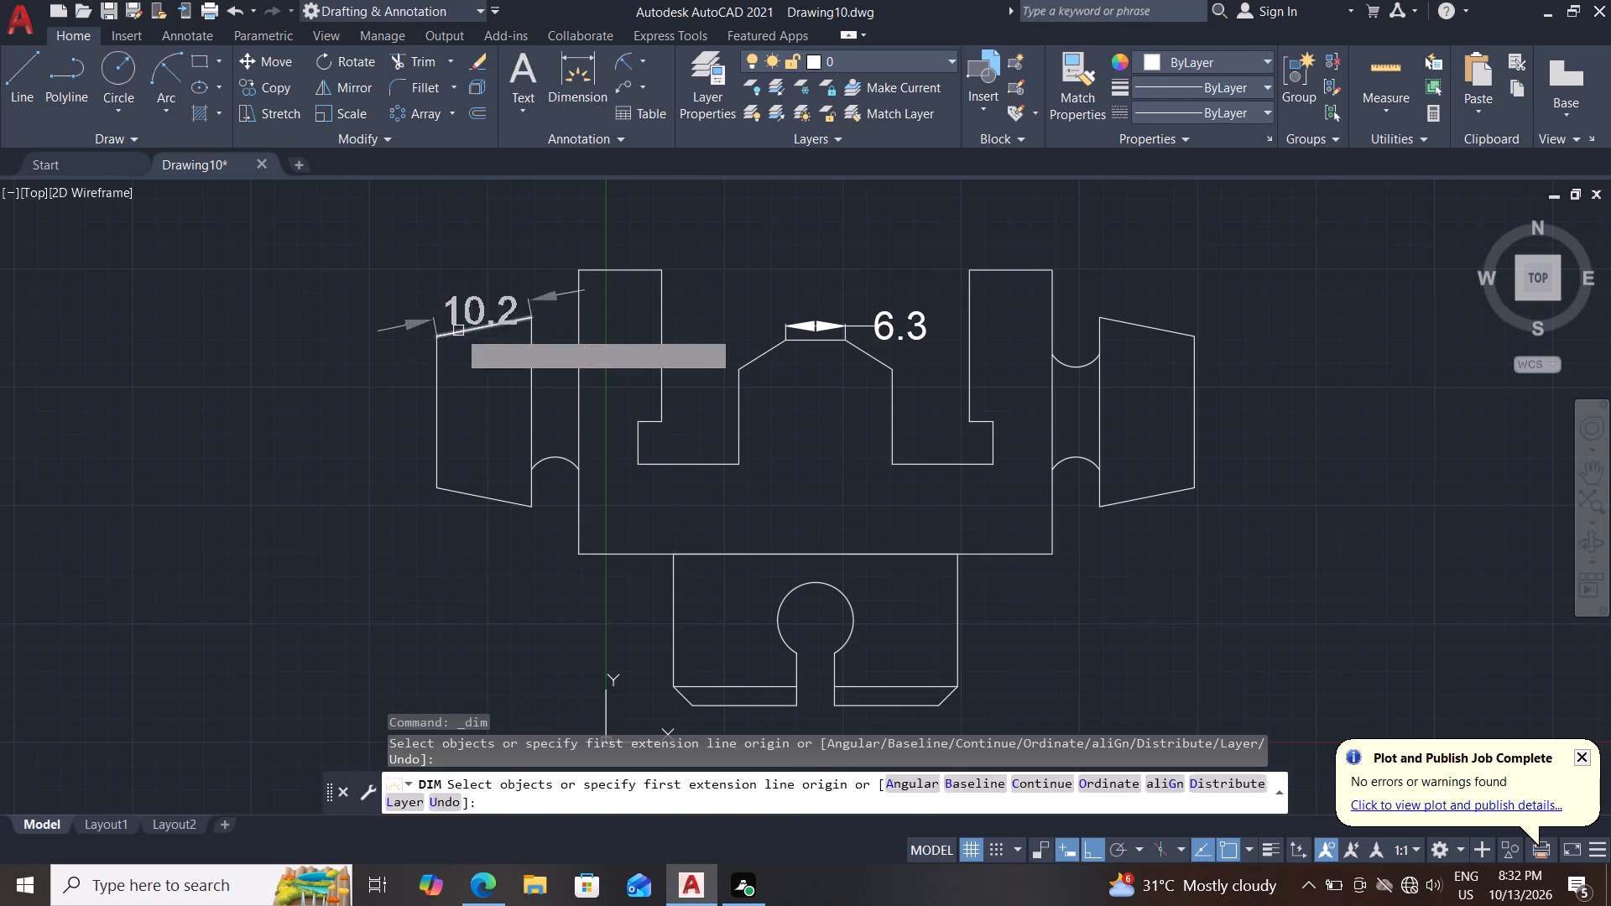
left_click(446, 336)
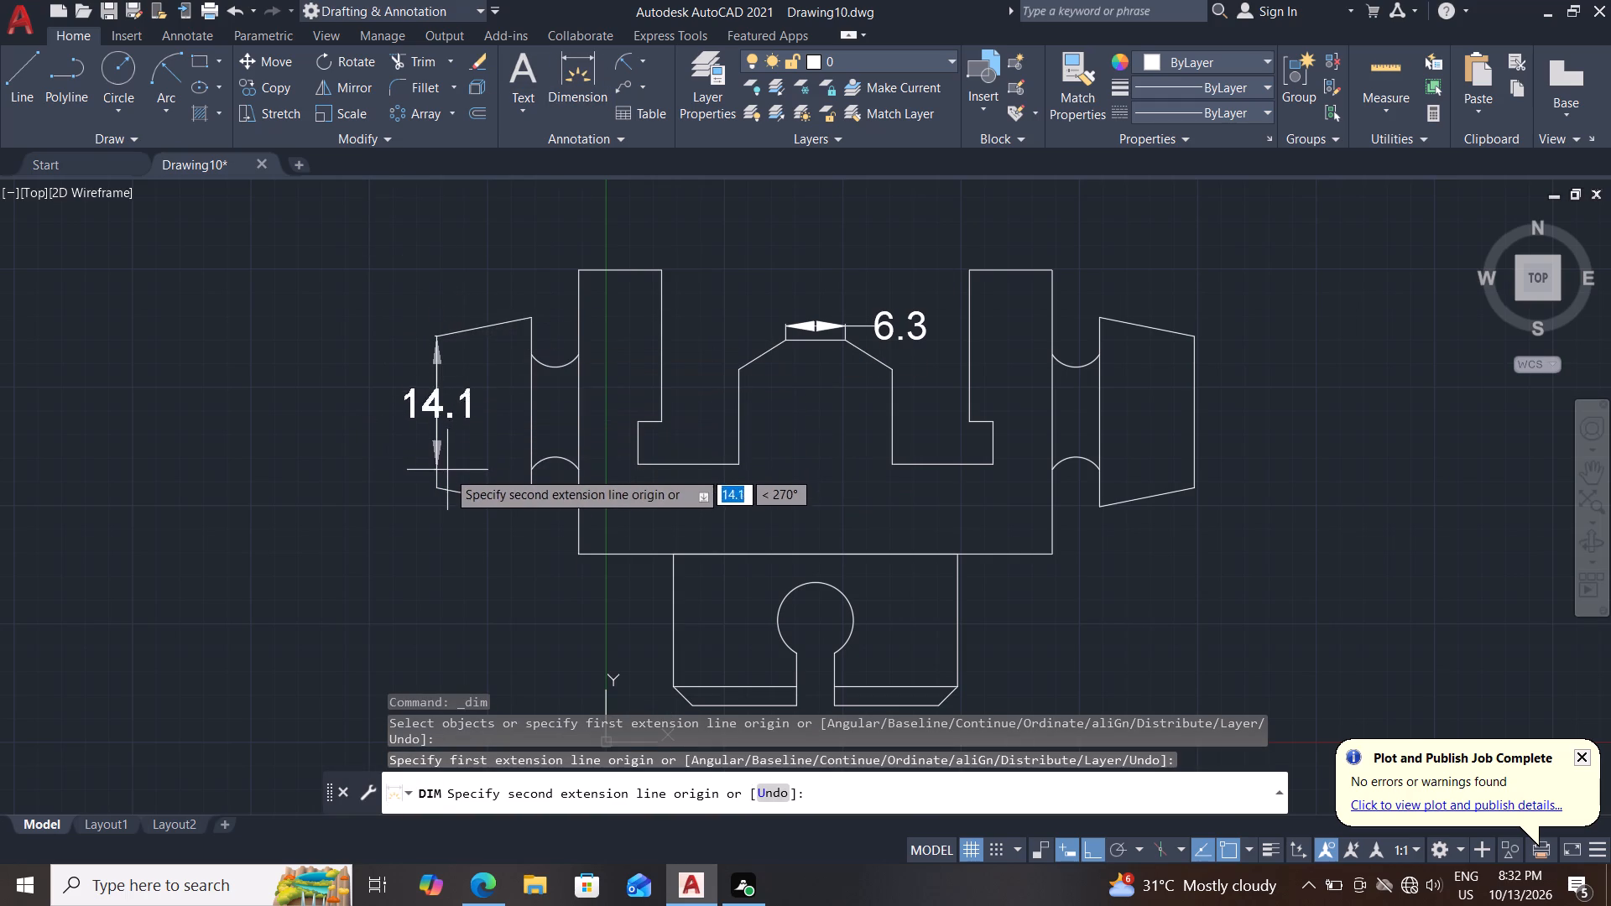
left_click(438, 487)
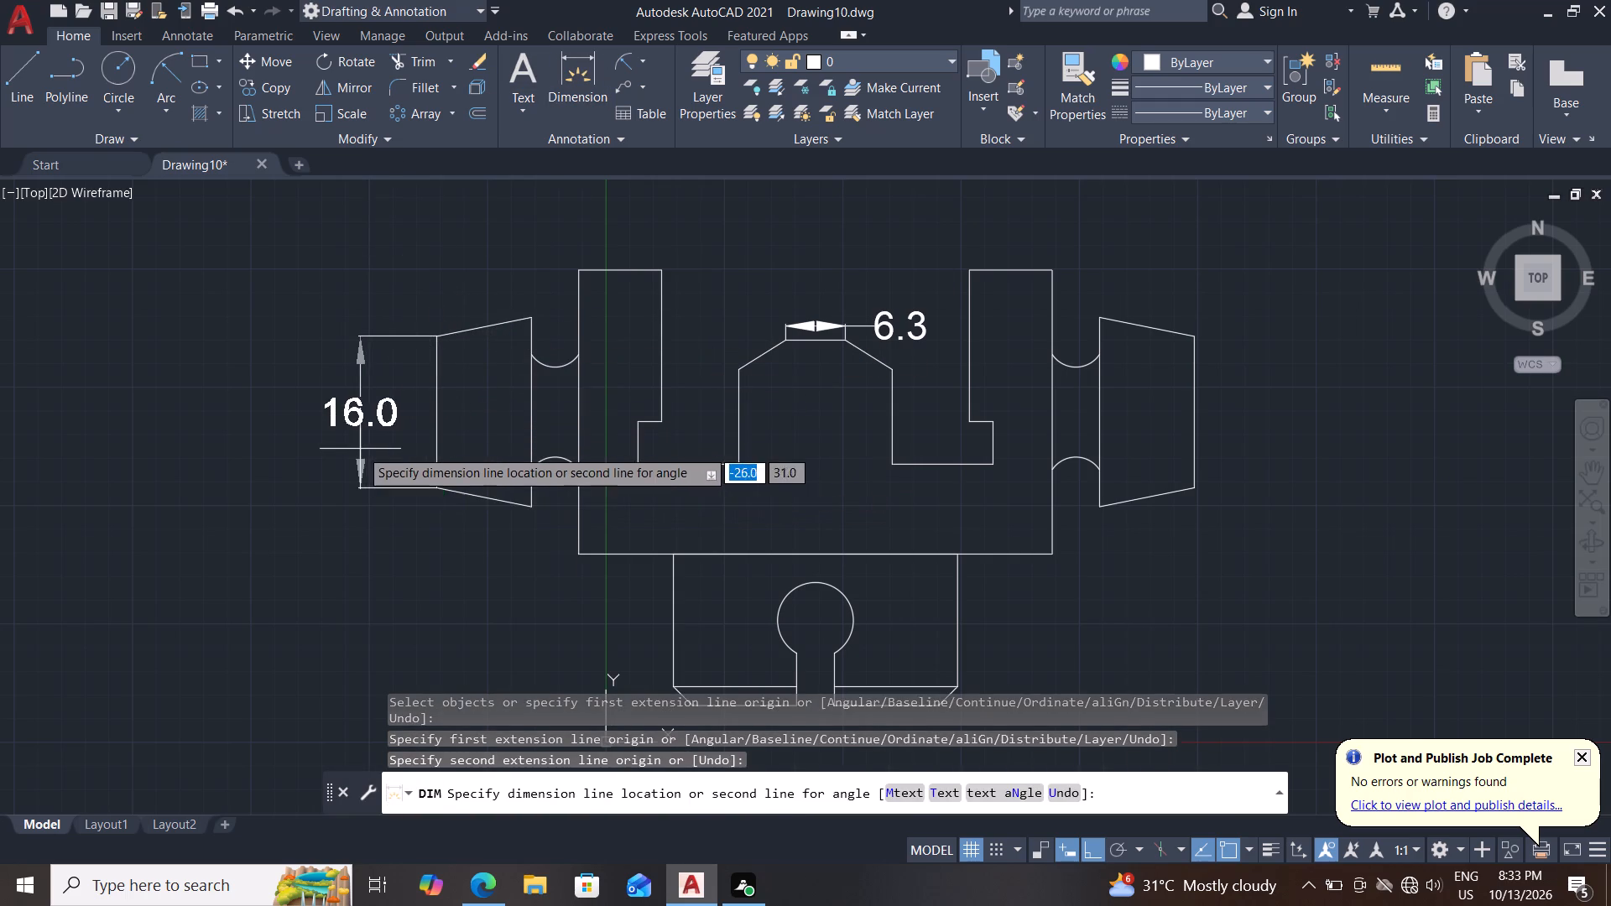
left_click(360, 449)
left_click(531, 328)
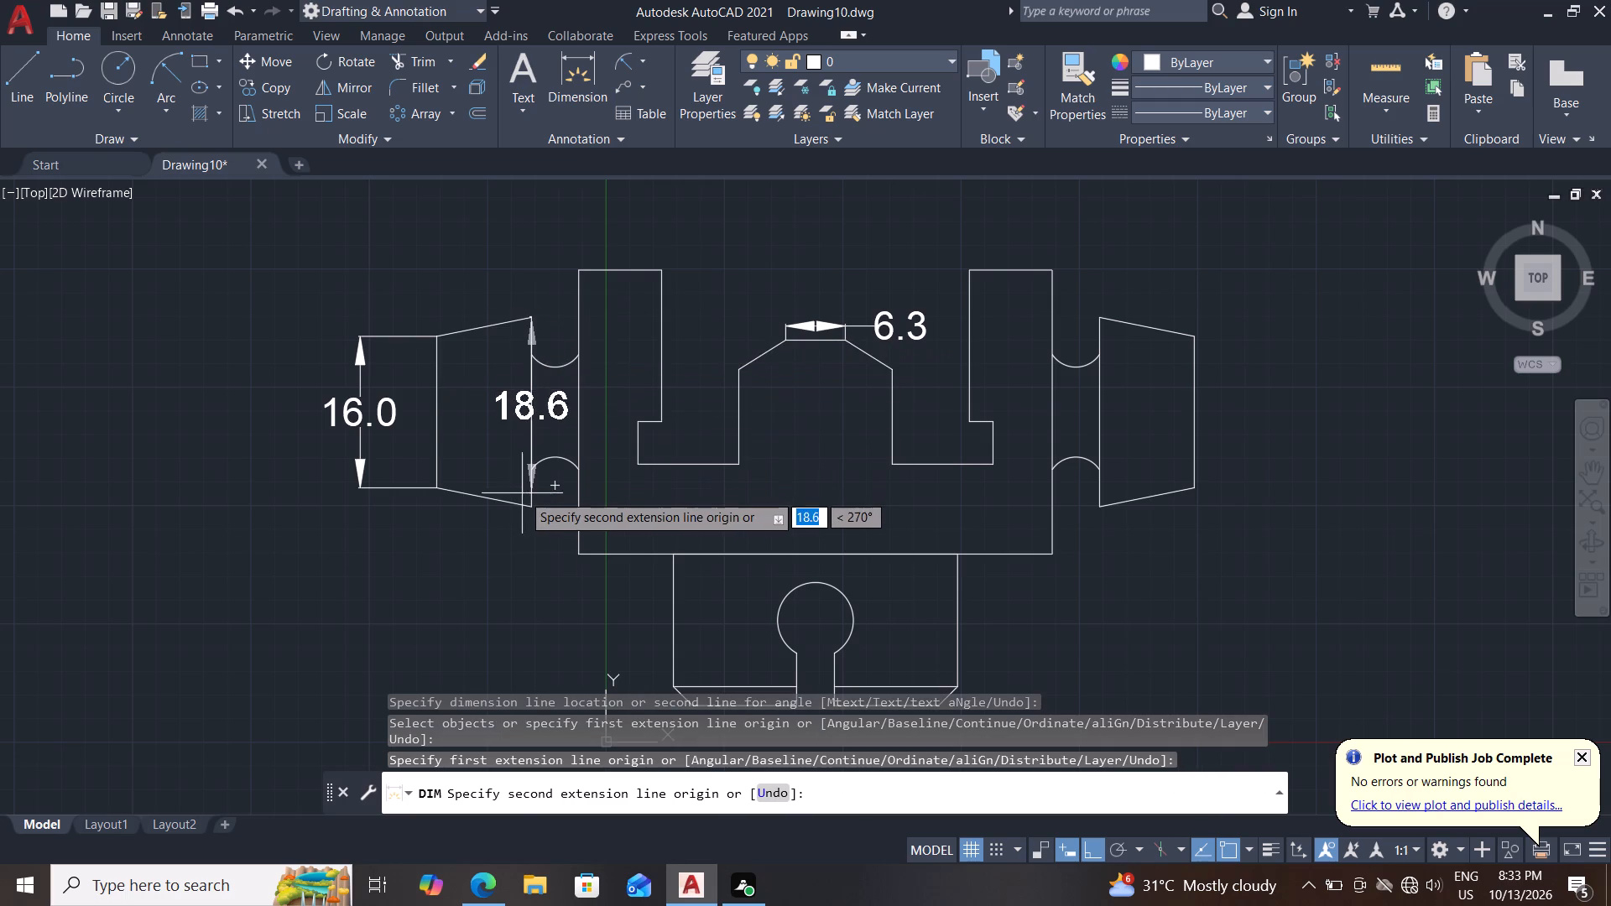
left_click_drag(529, 509, 520, 500)
left_click(269, 458)
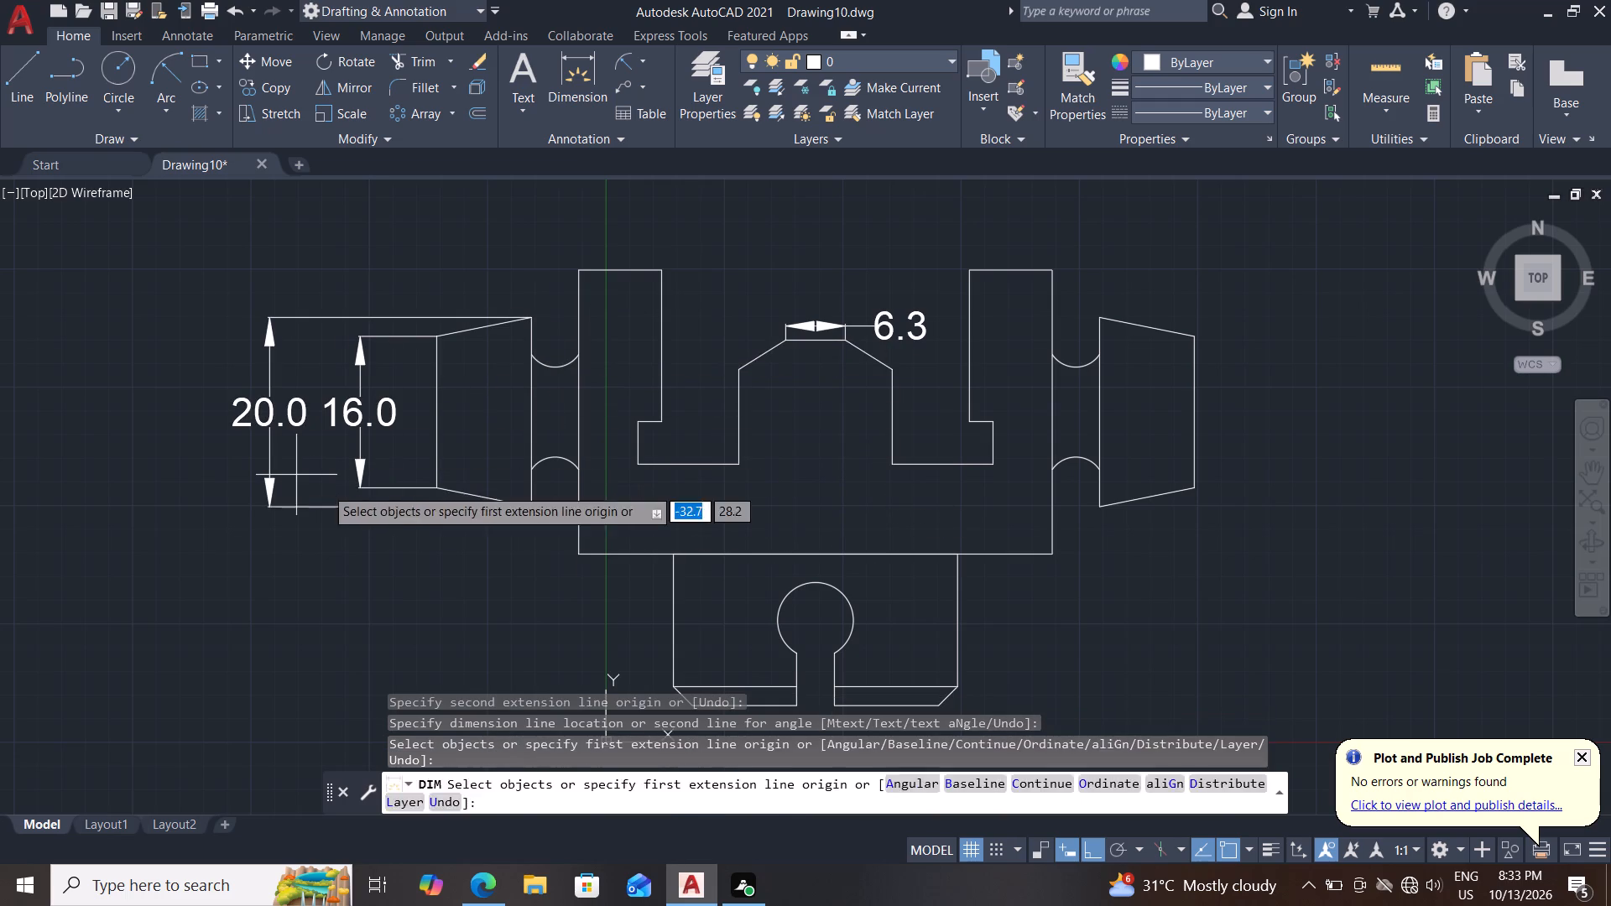
Dimension the left neck: the upper arc's radius above it and the neck's horizontal width below it.
left_click(624, 55)
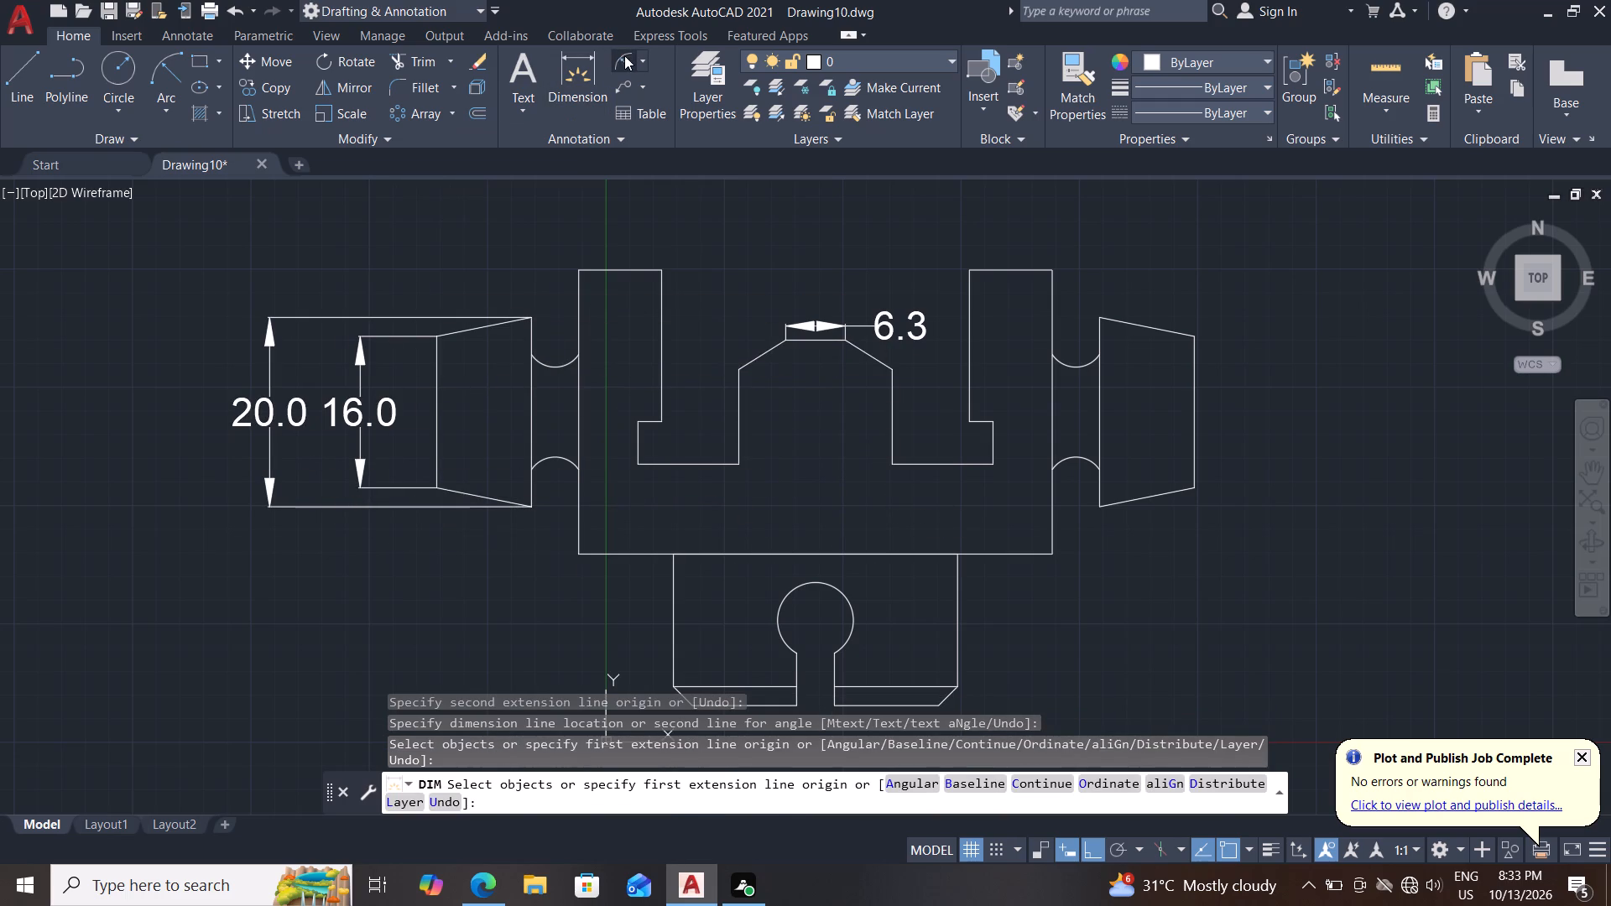
left_click(561, 367)
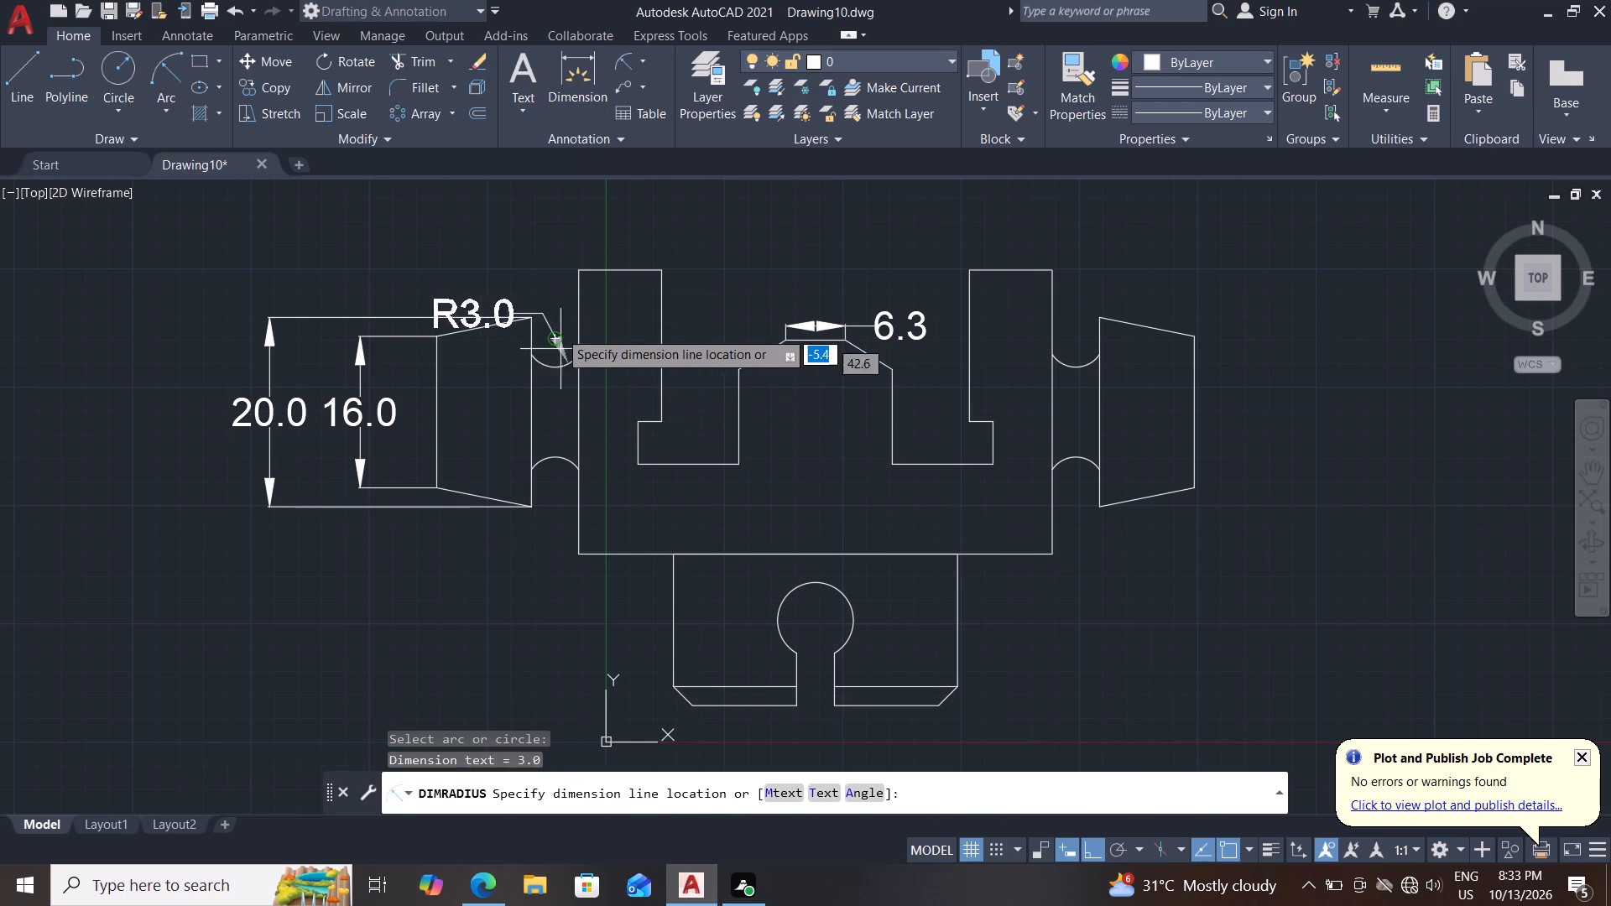
left_click(517, 229)
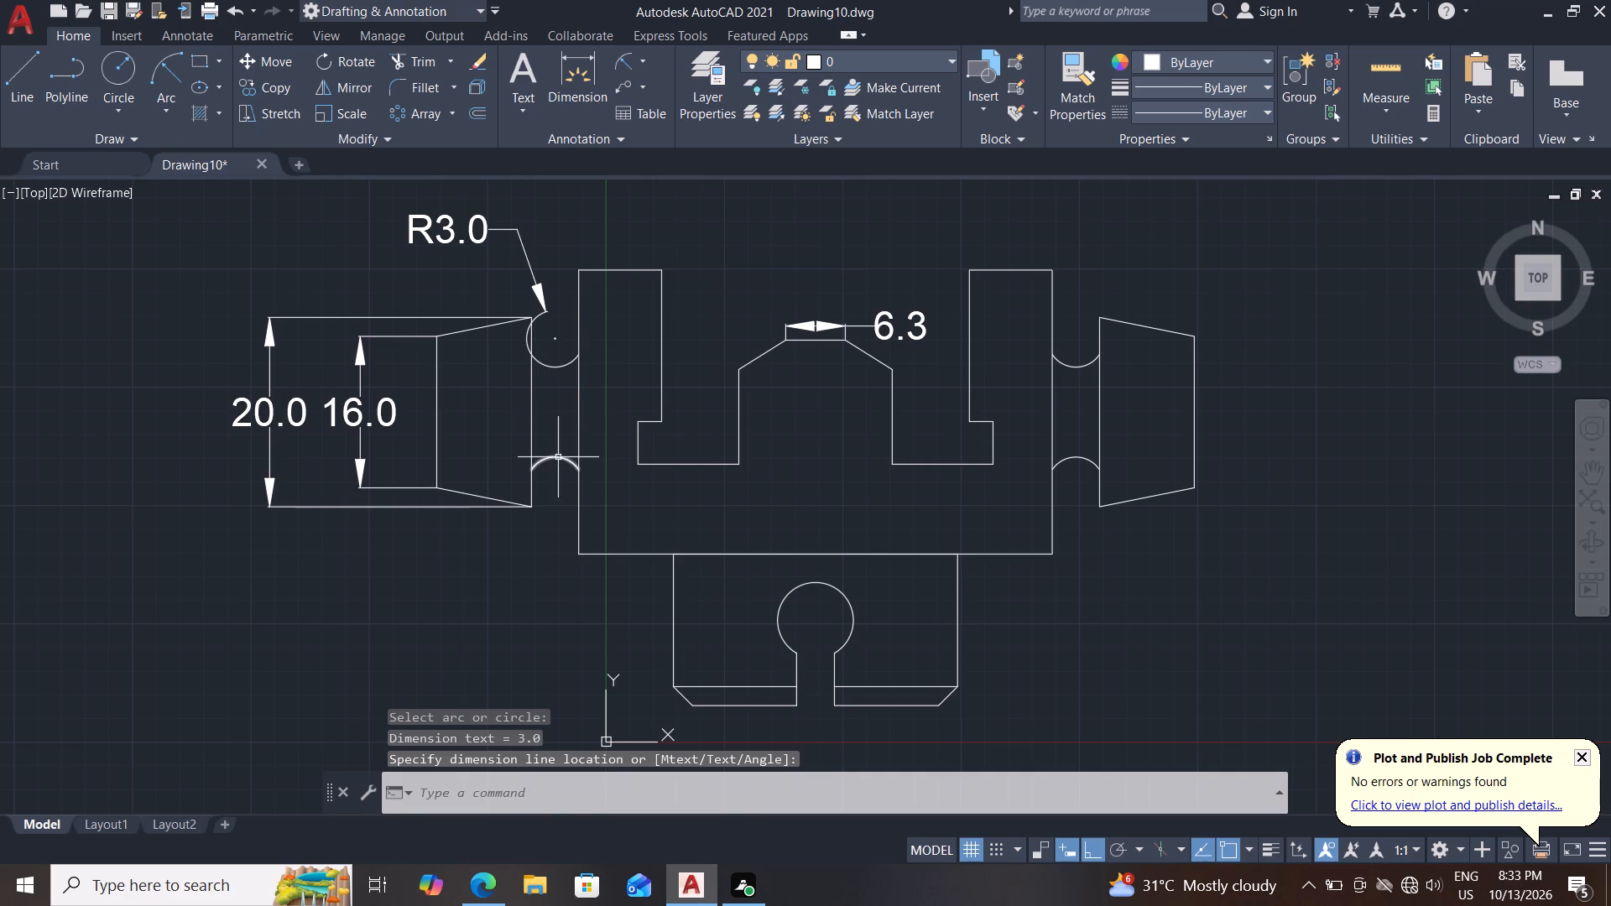
left_click(576, 68)
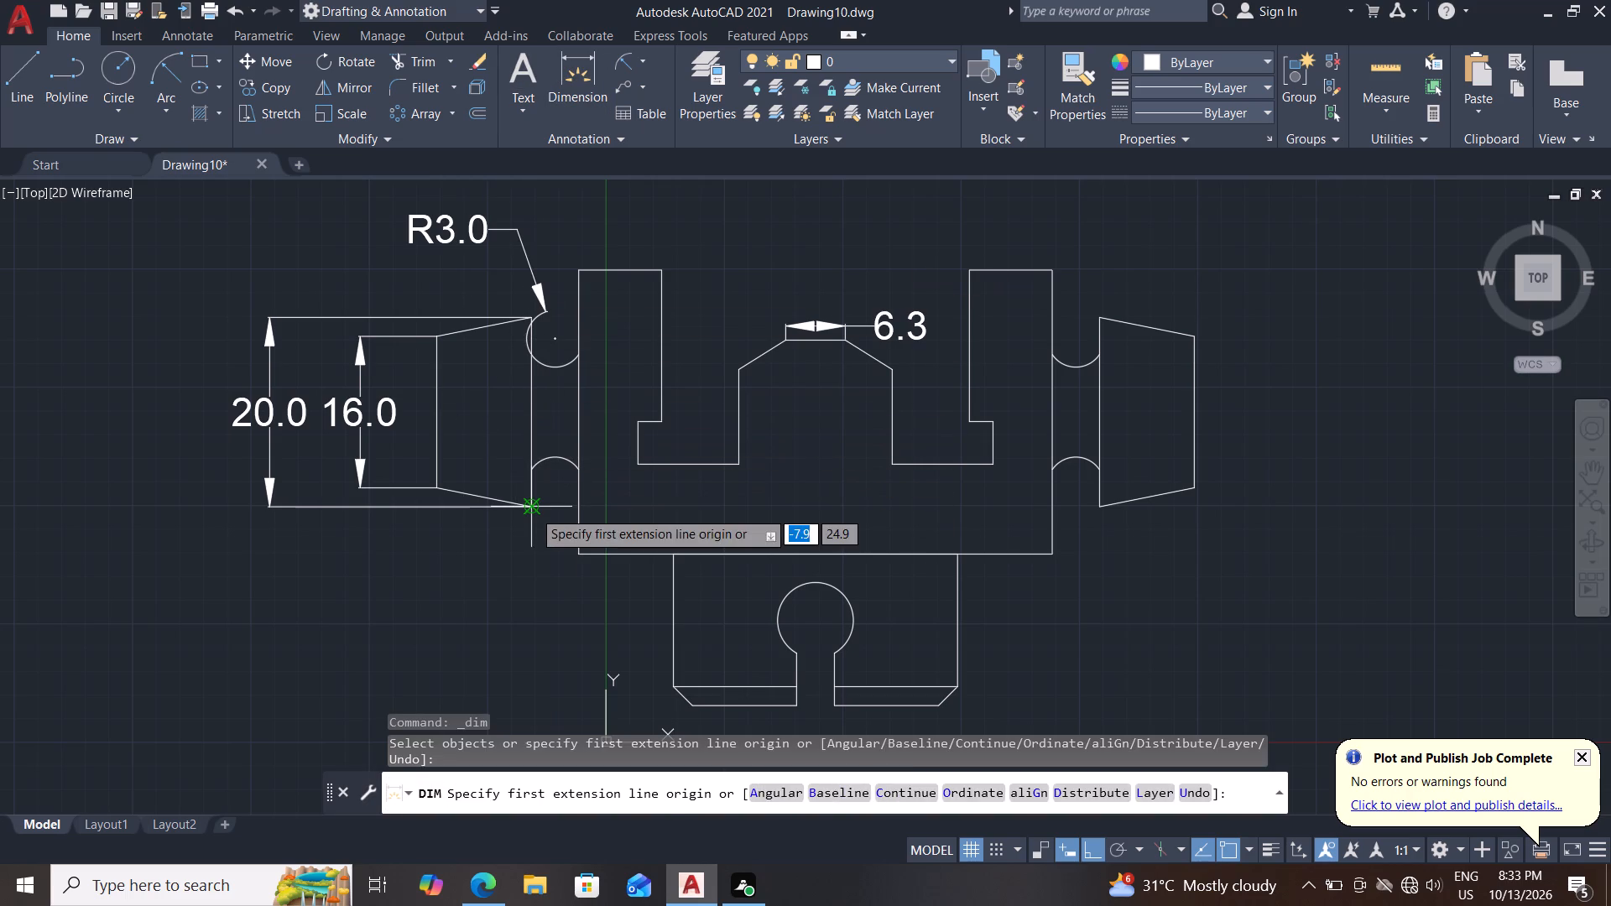
left_click(533, 510)
left_click(580, 511)
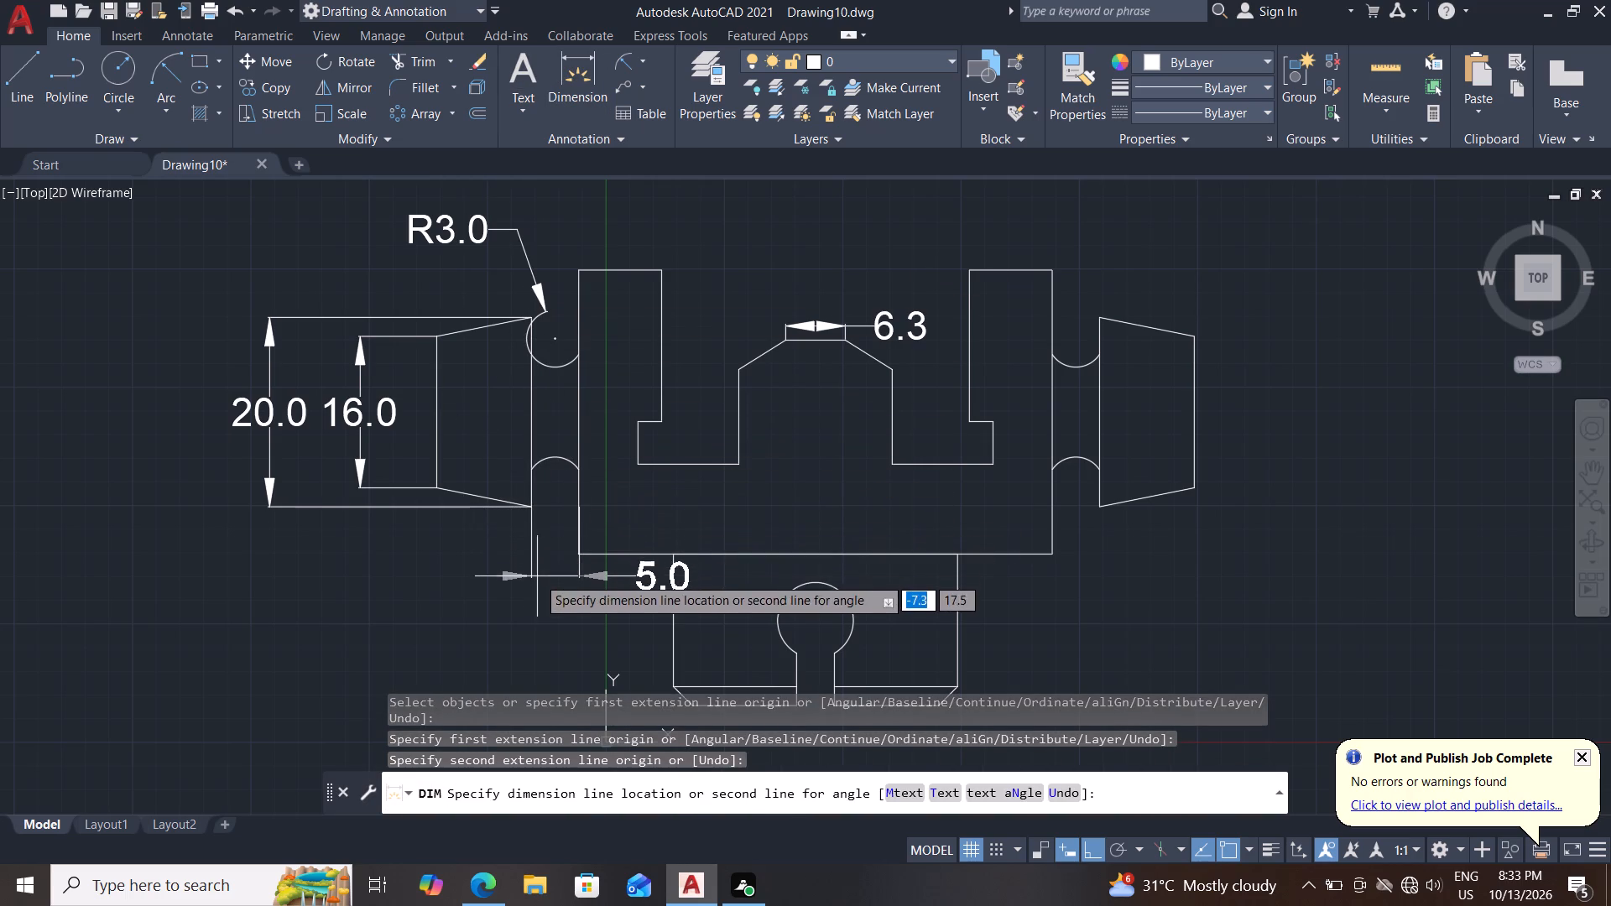
left_click(537, 583)
Add a radius dimension to the keyhole's circular arc, with its text to the left of the lower body.
middle_click_drag(487, 615, 456, 580)
middle_click_drag(504, 681, 474, 638)
left_click(626, 52)
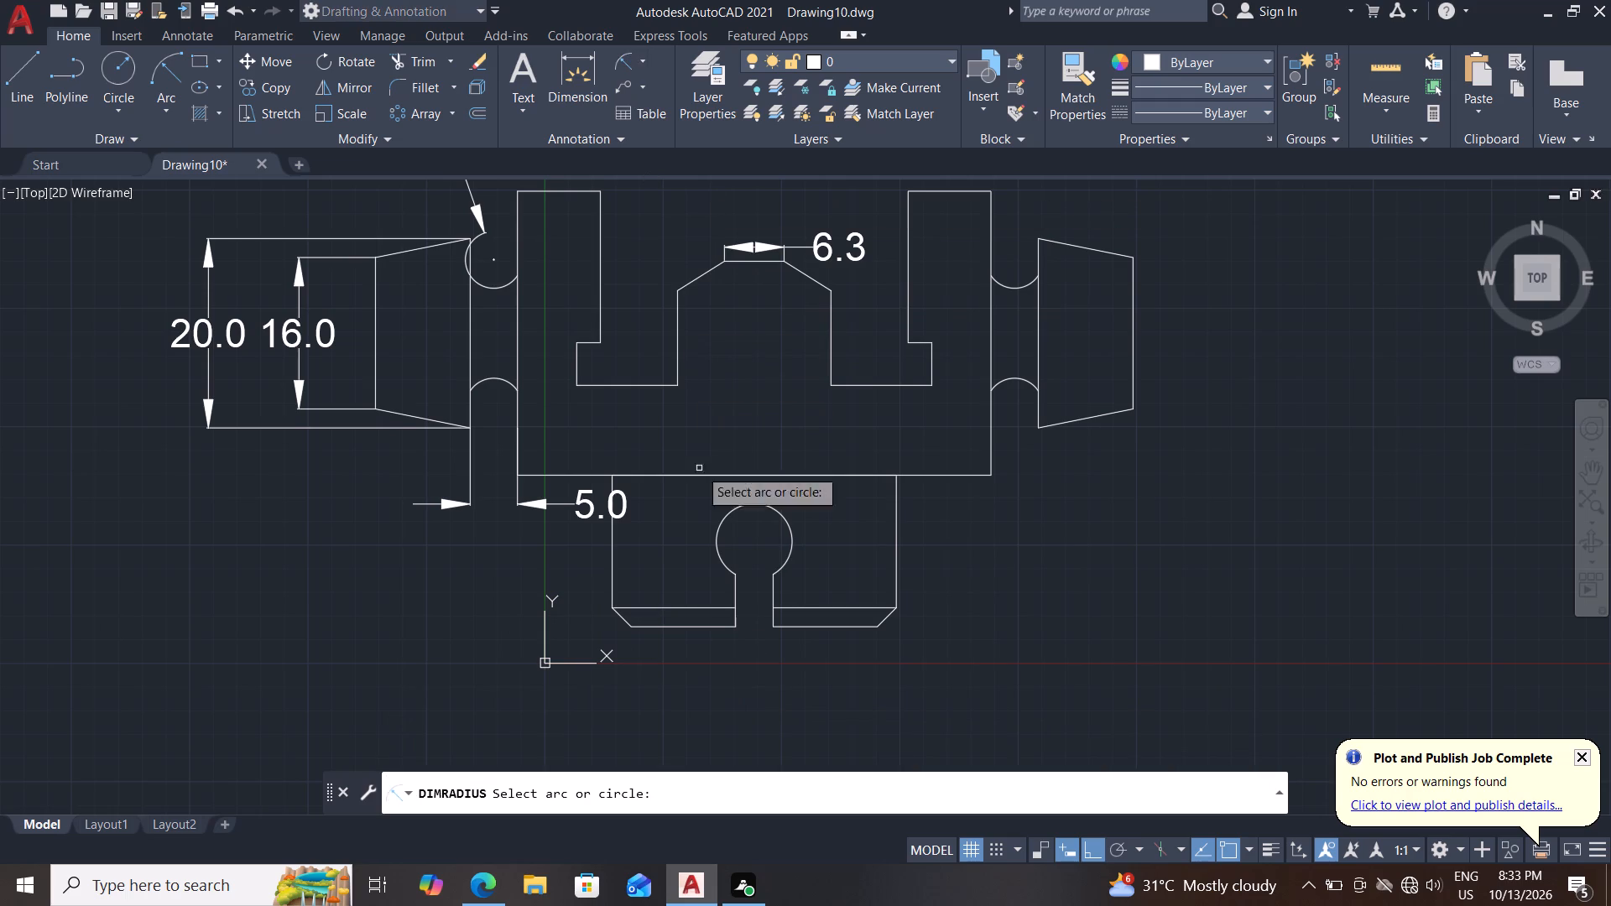
left_click(721, 528)
left_click(540, 595)
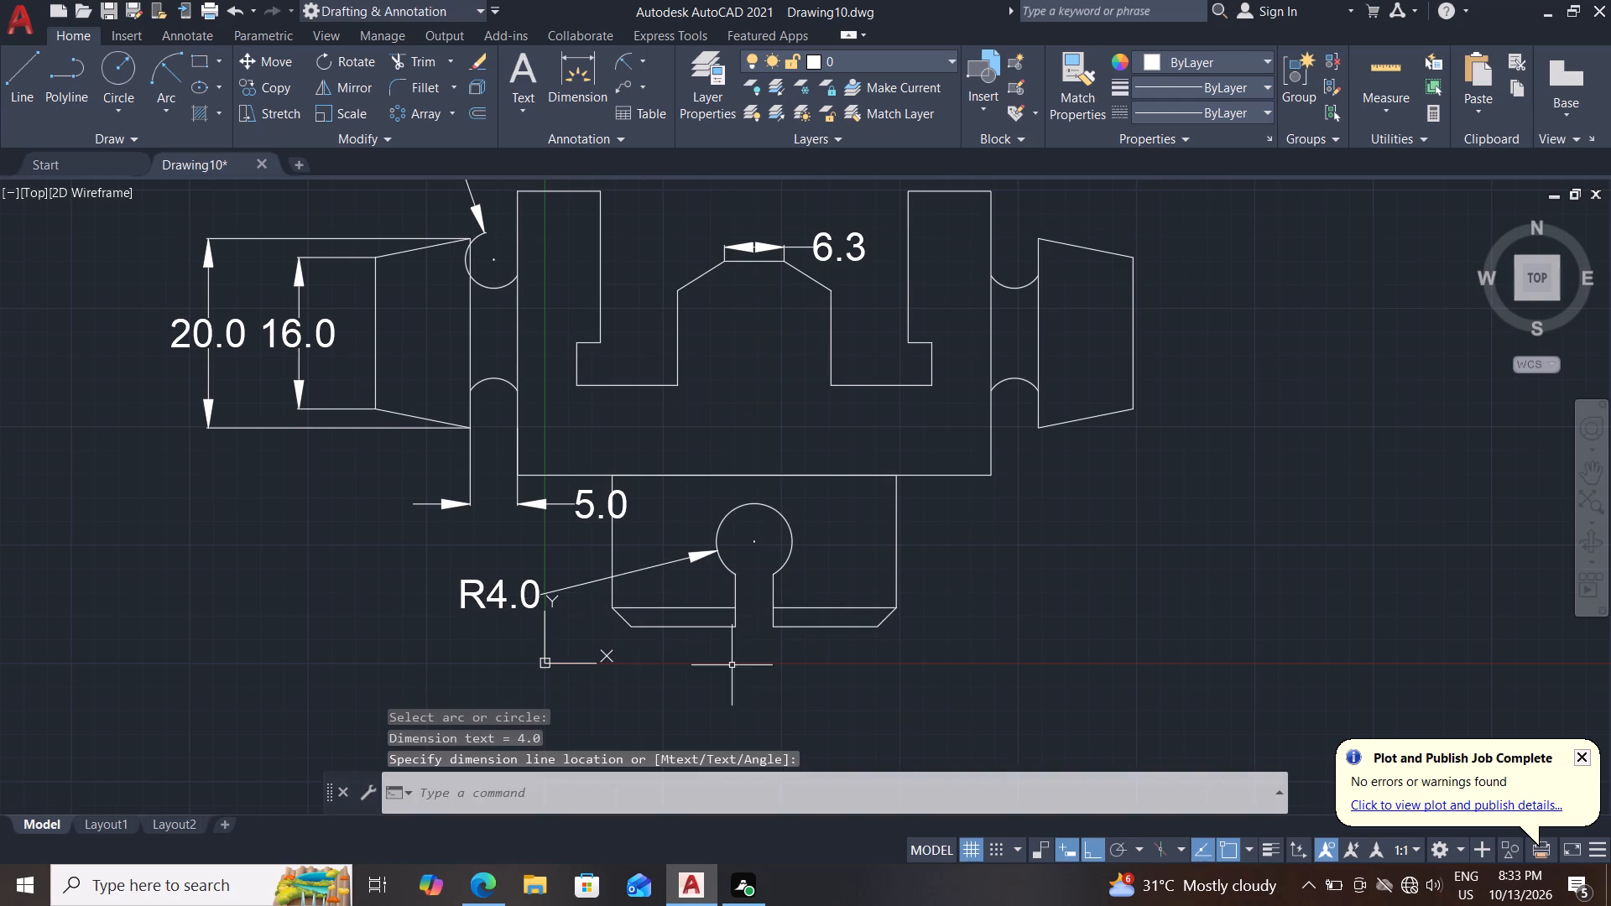
Dimension the horizontal and vertical legs of the lower body's left chamfer.
middle_click_drag(732, 665, 681, 627)
left_click_drag(582, 59, 583, 77)
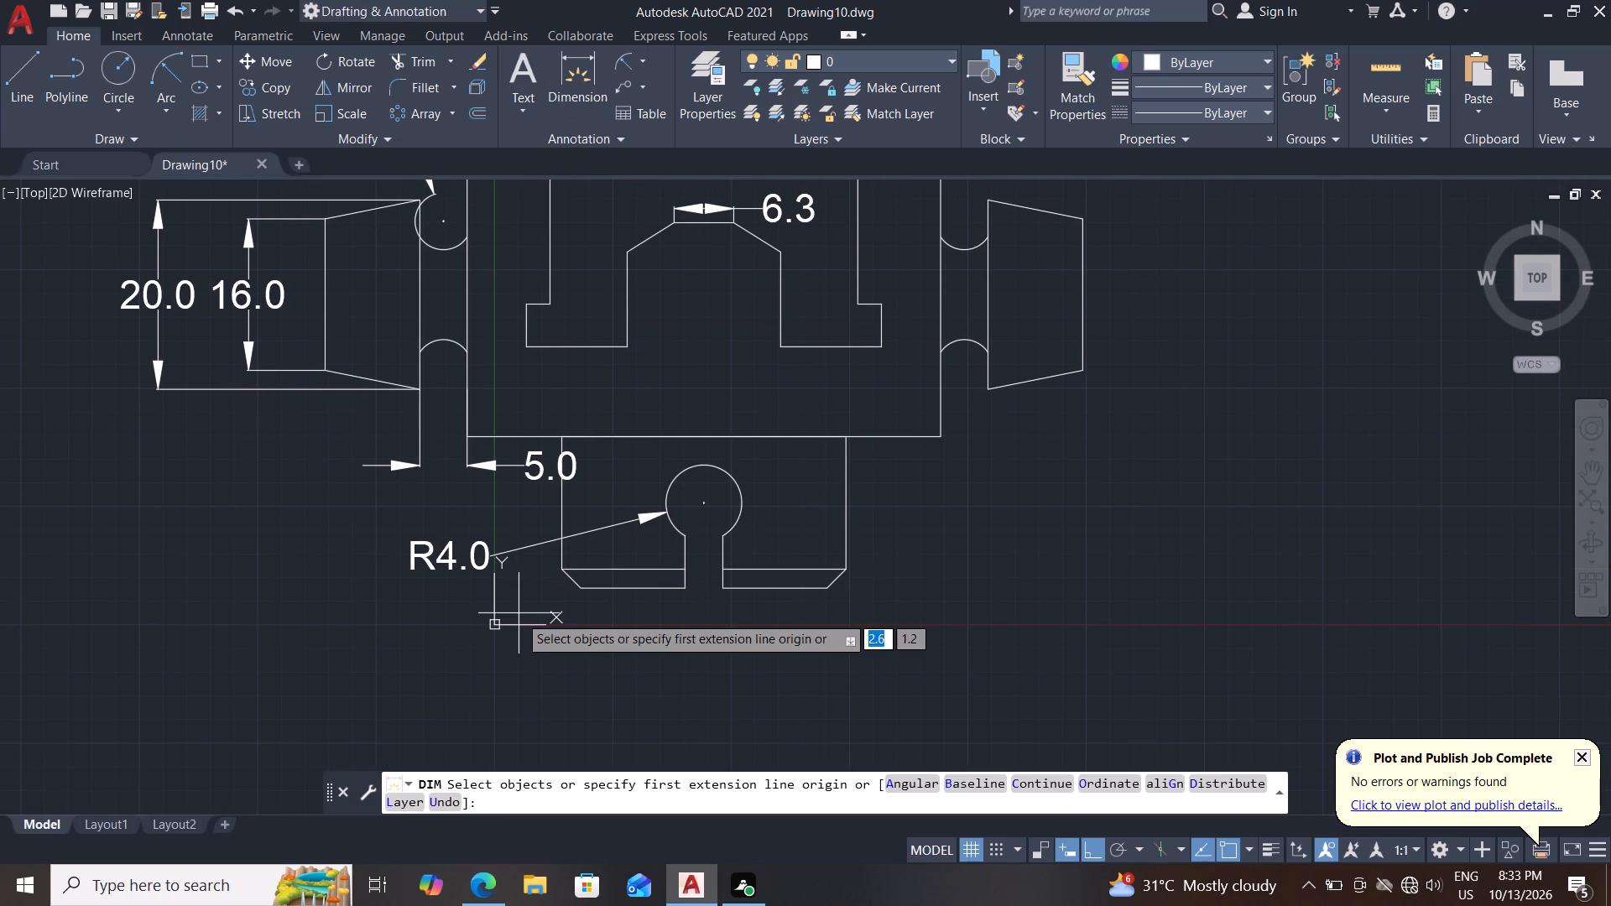
left_click(559, 570)
left_click(581, 591)
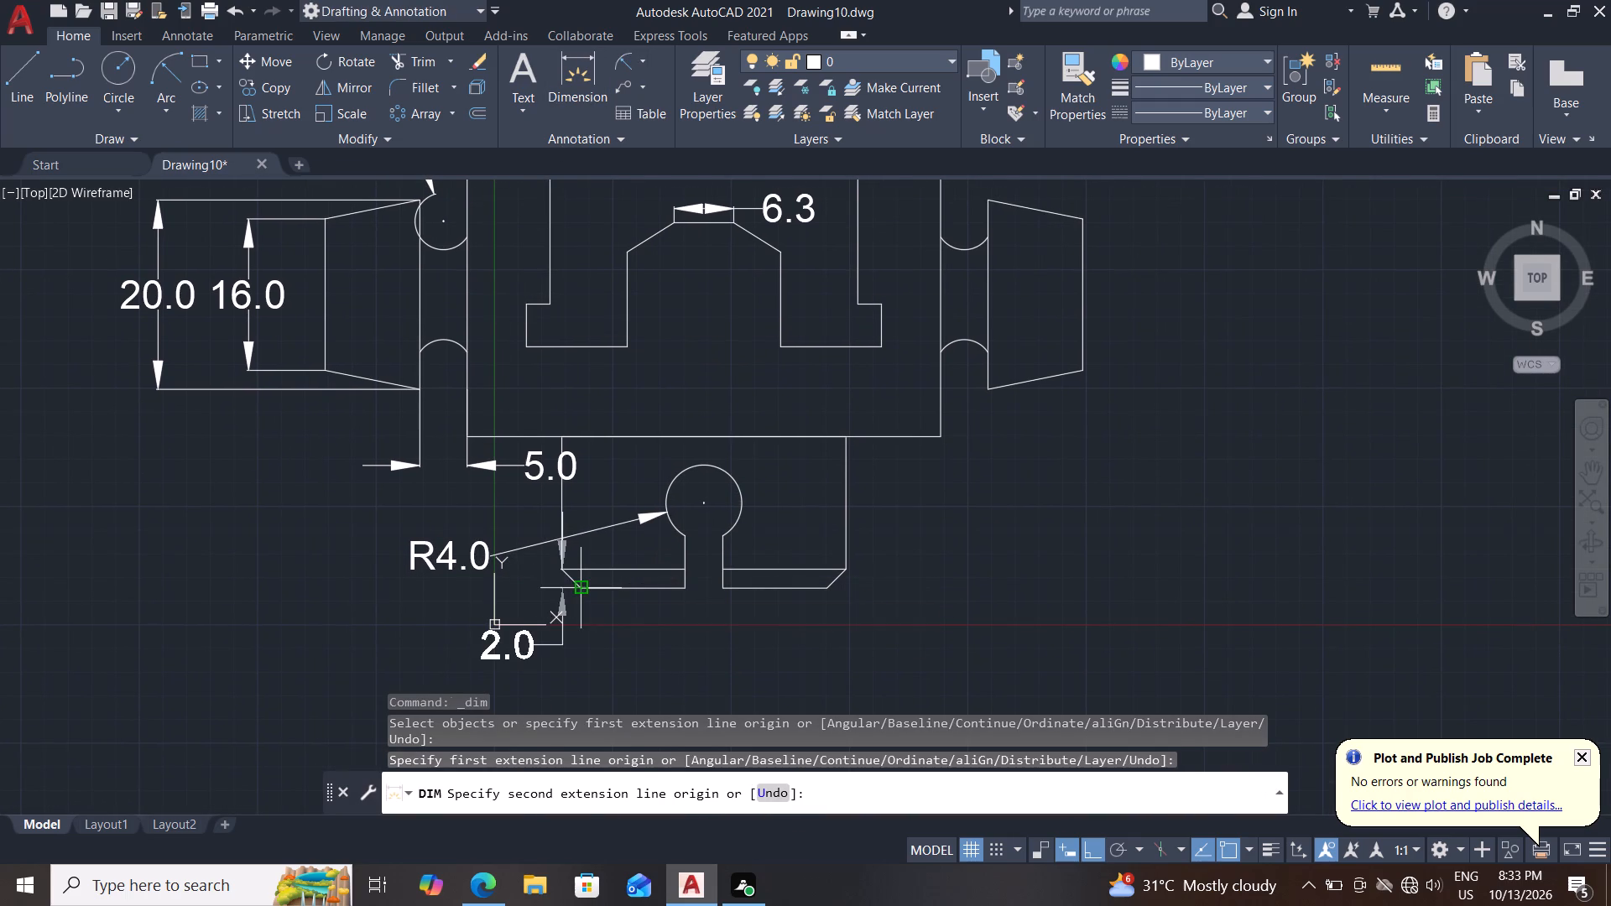
left_click(551, 673)
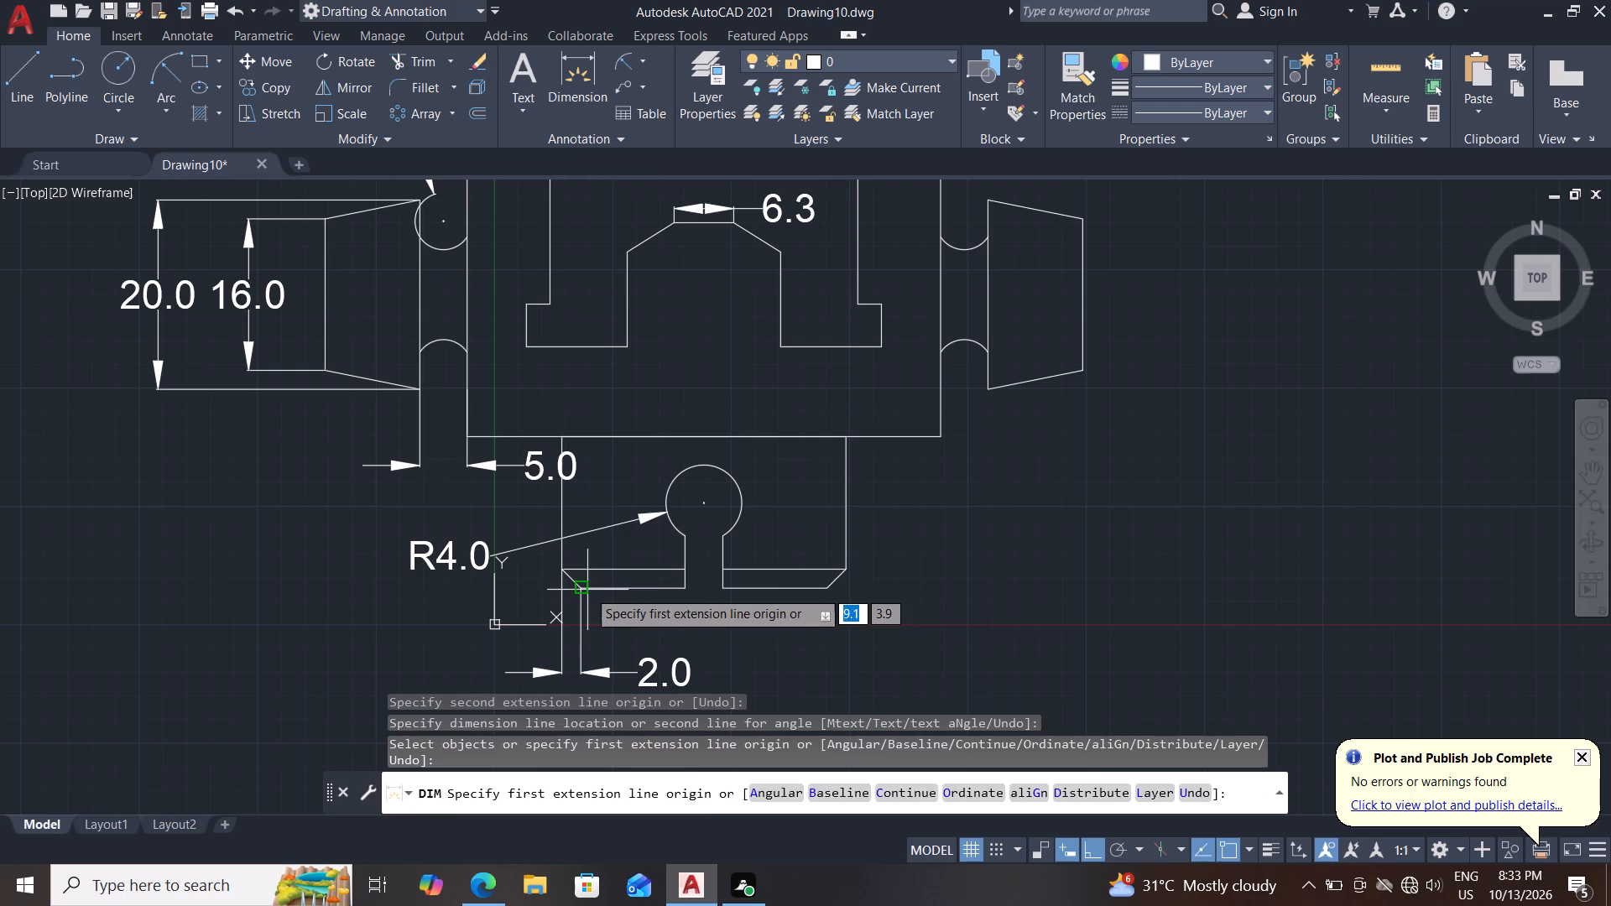
left_click(587, 590)
left_click(565, 572)
left_click(531, 580)
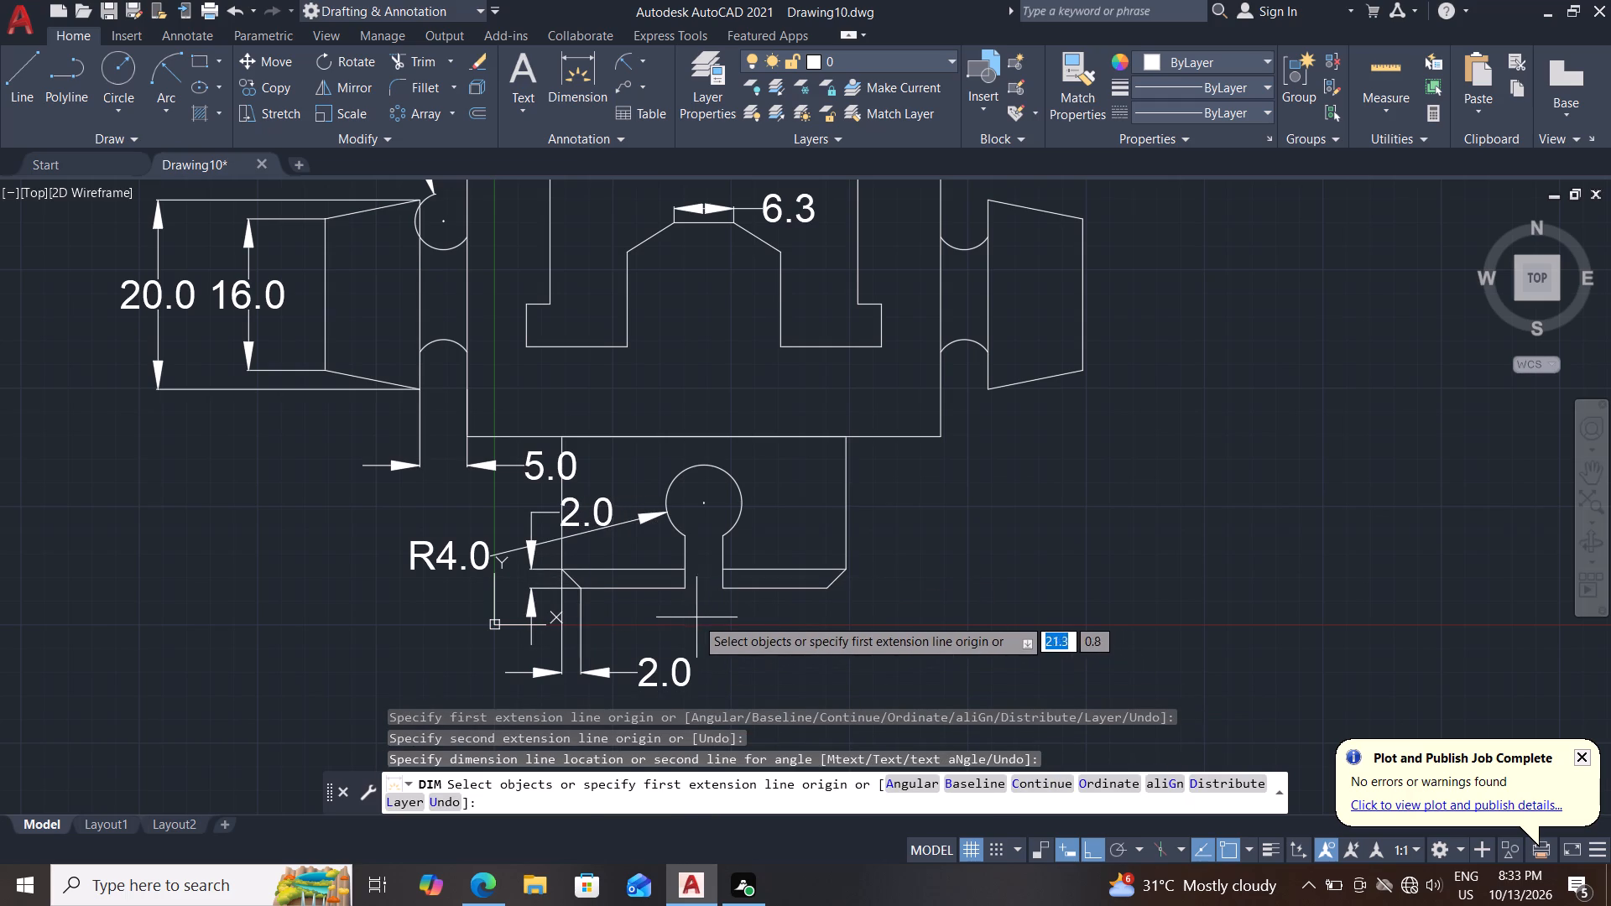
Dimension the lower body's overall width and the keyhole slot's width, both placed below the part.
left_click(562, 567)
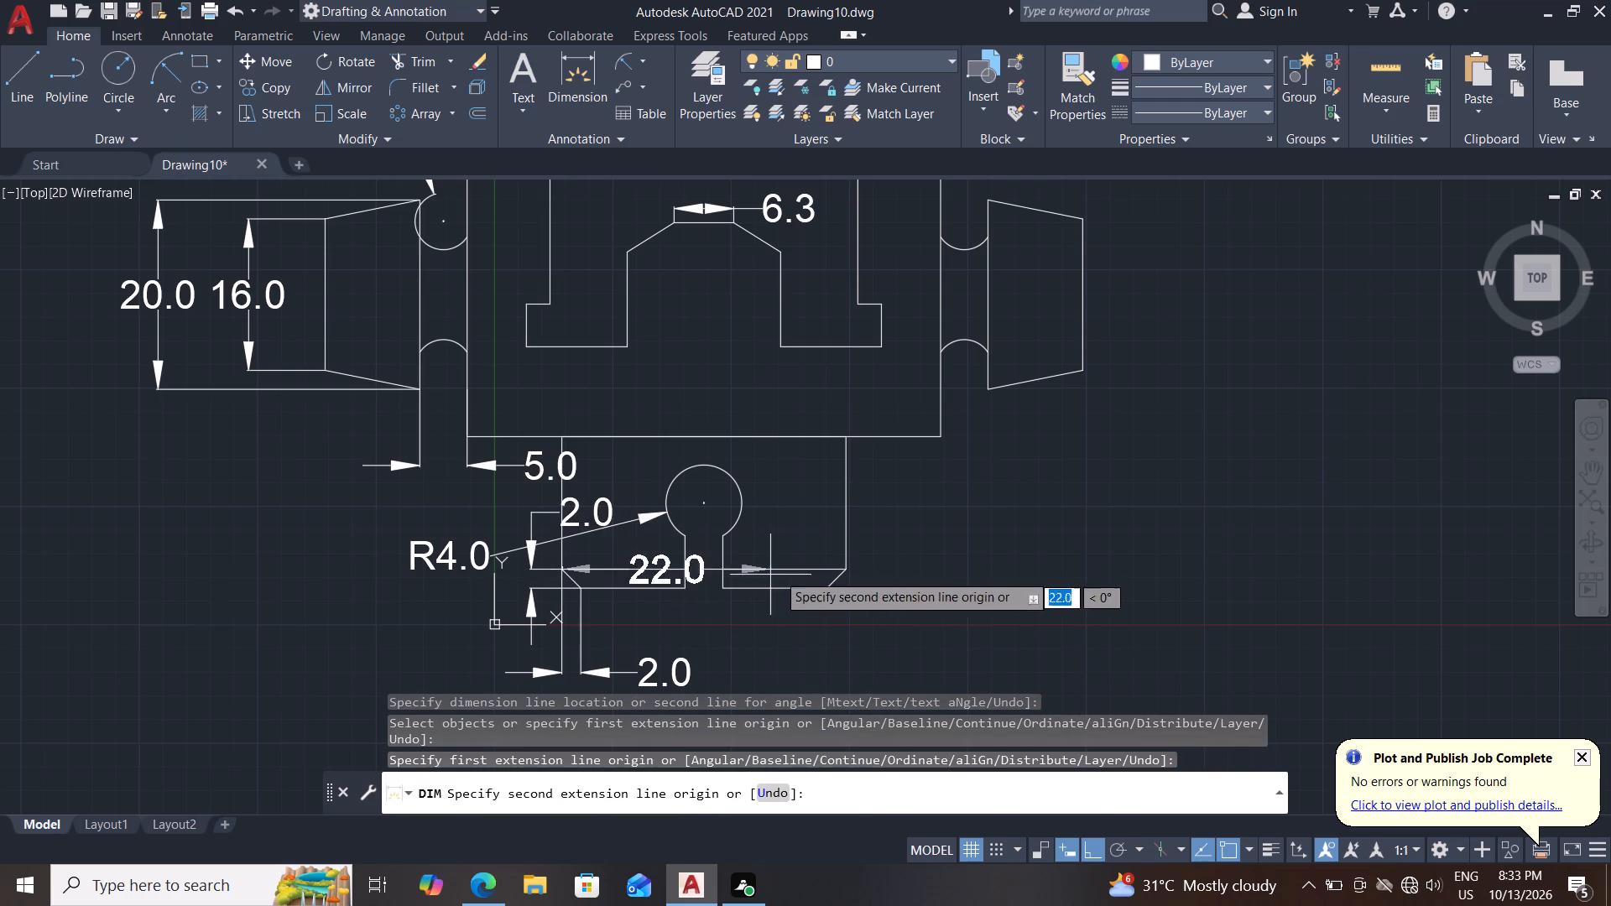
left_click(848, 569)
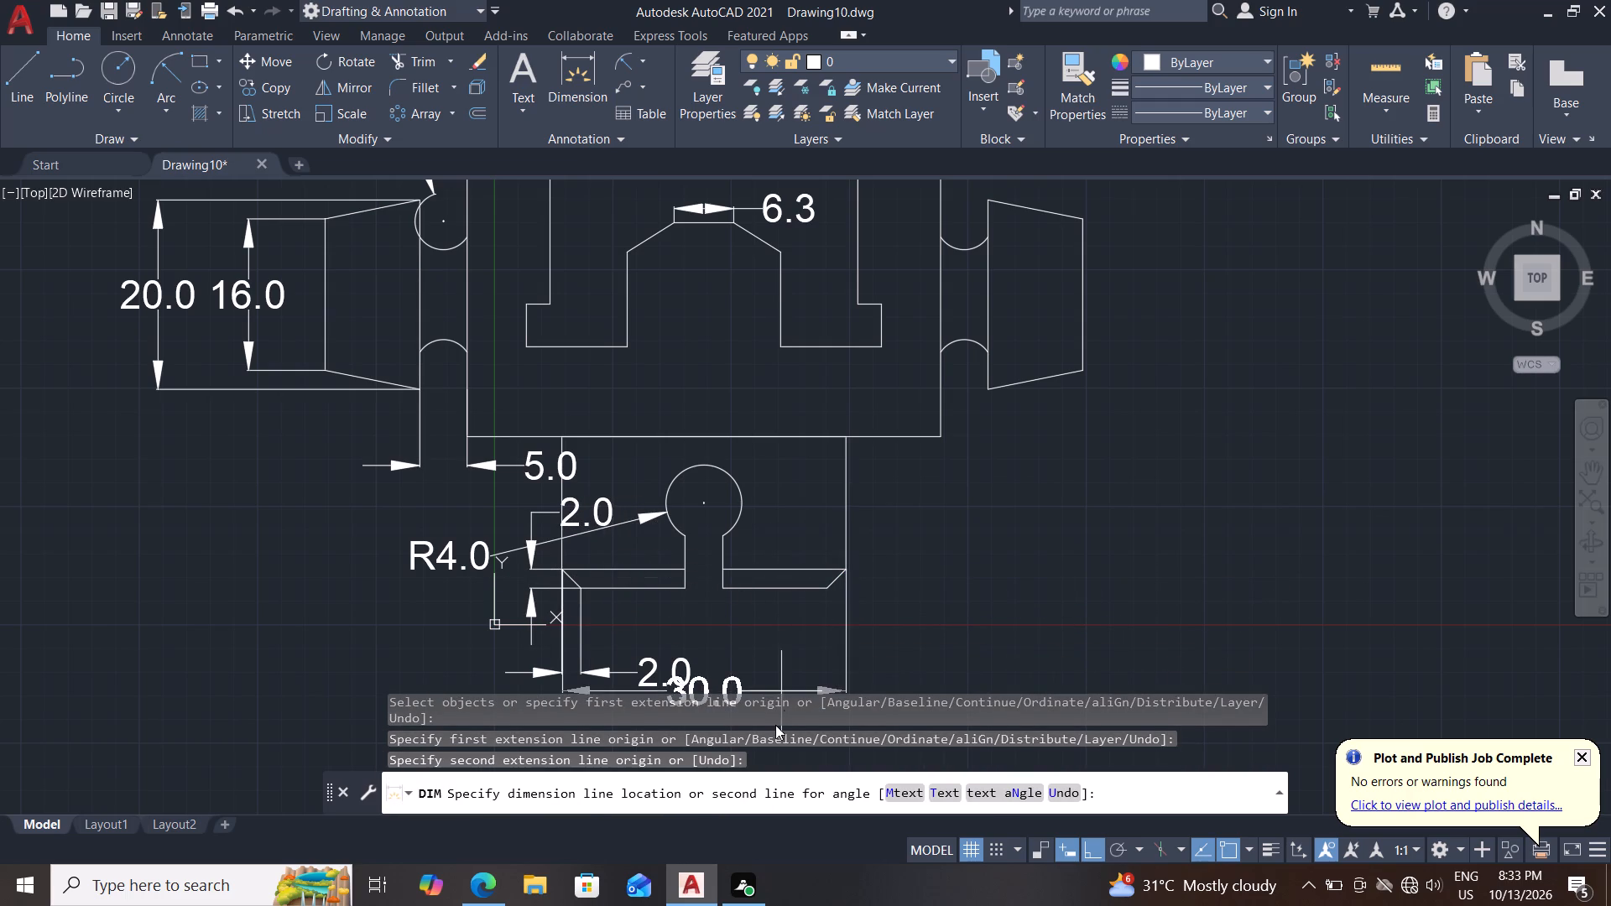
middle_click_drag(816, 638, 796, 510)
left_click(674, 614)
middle_click_drag(756, 574, 677, 664)
left_click_drag(586, 552, 603, 548)
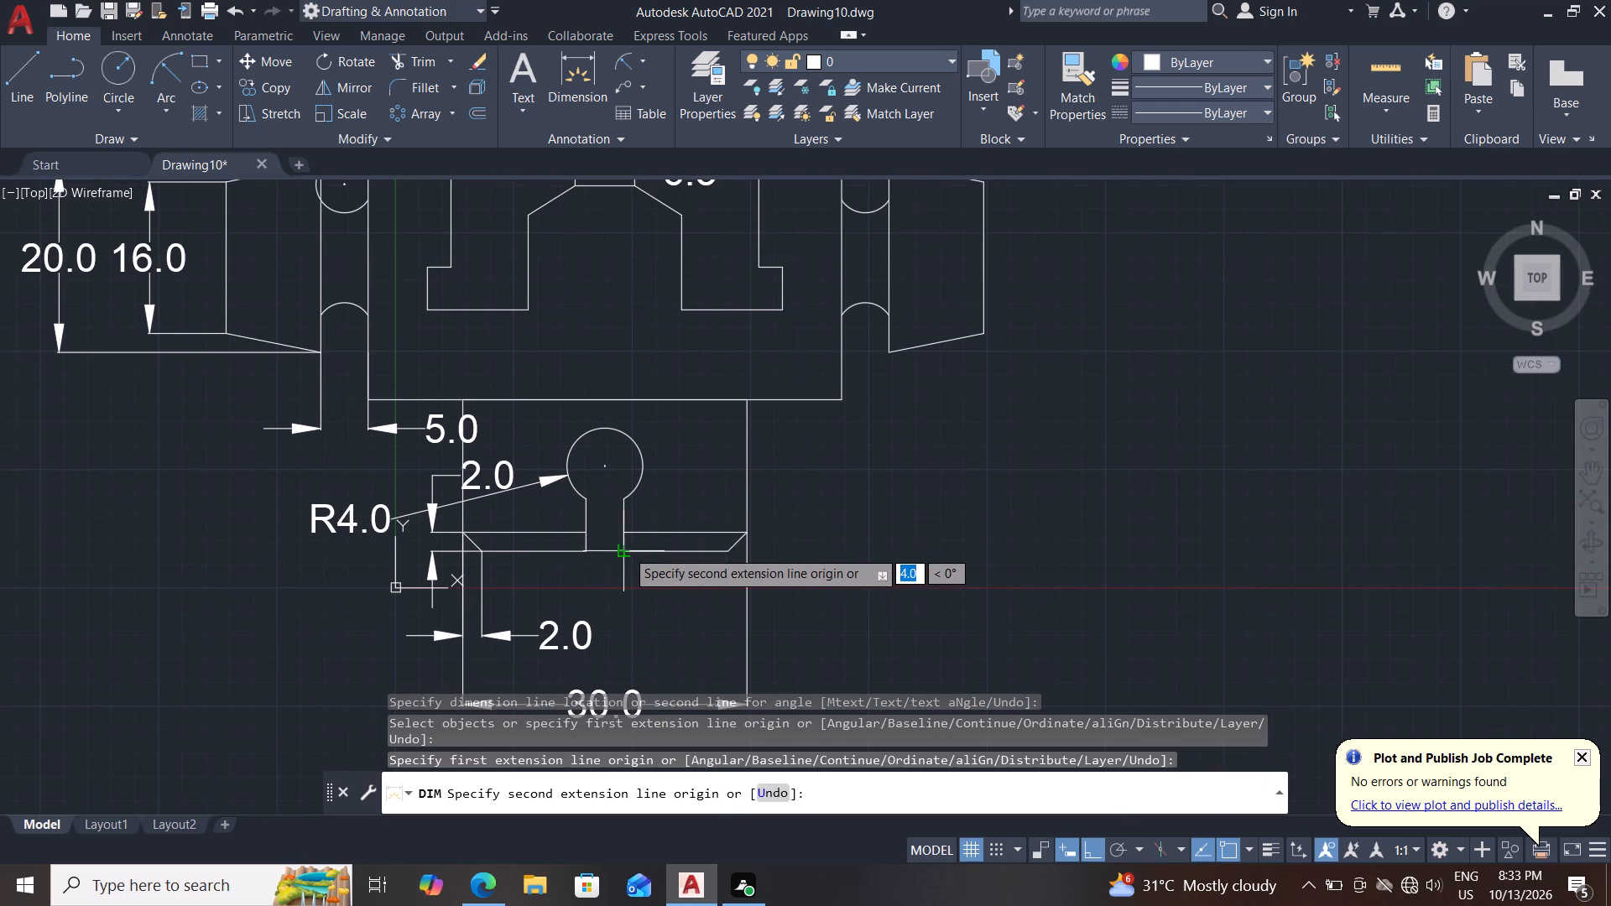
left_click(628, 553)
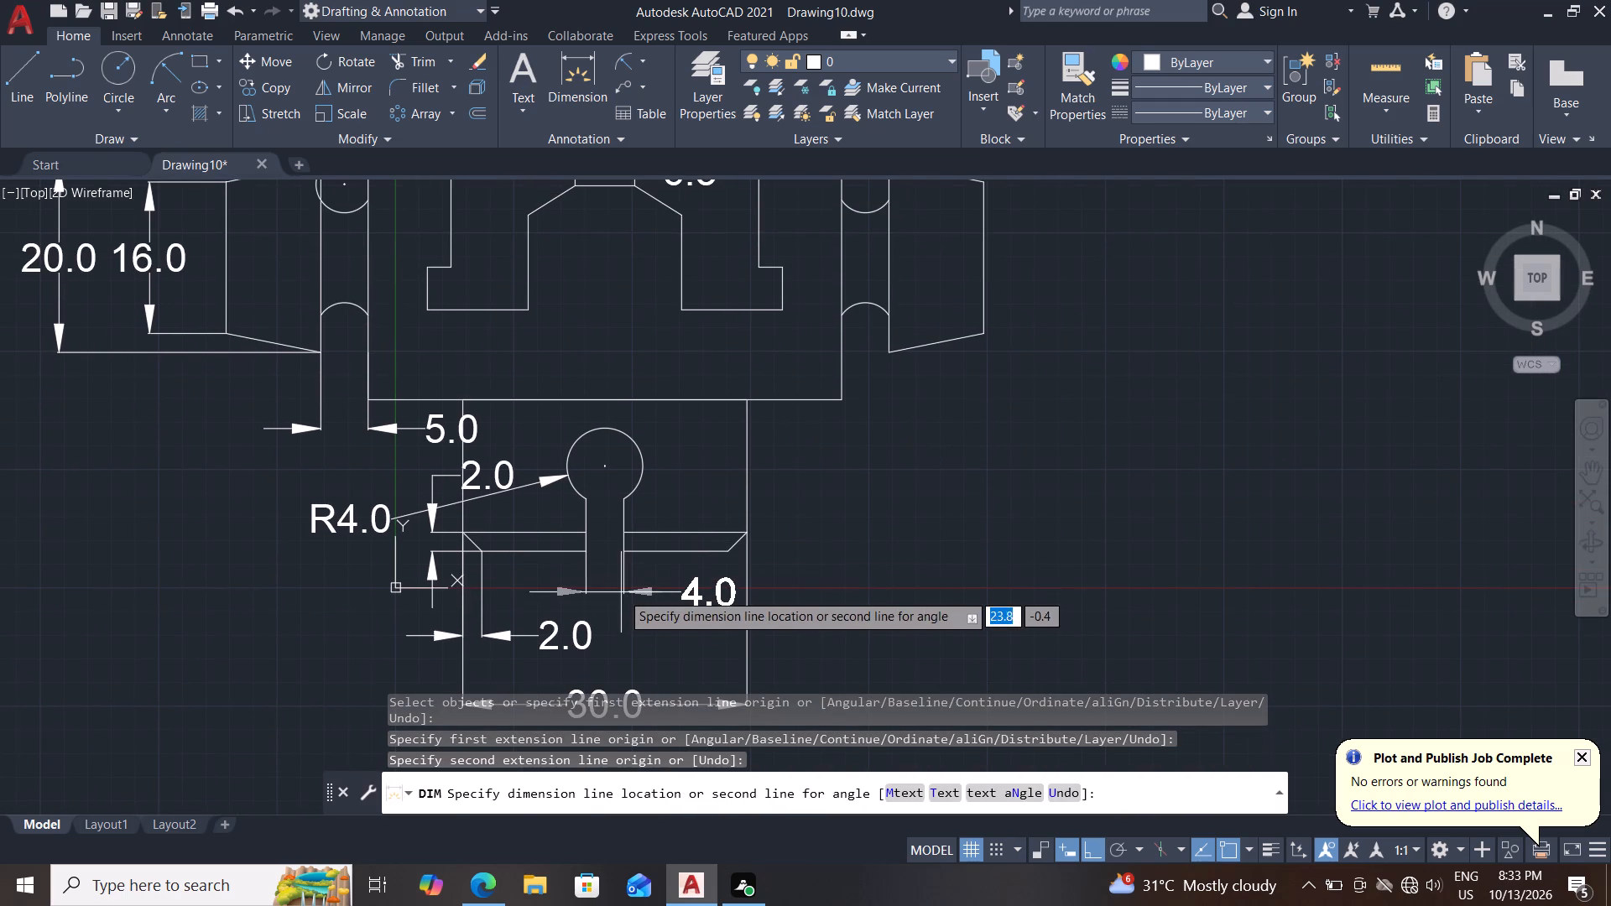
left_click(621, 592)
Dimension the lower body's right vertical edge from the chamfer's top to the upper body's base.
middle_click_drag(686, 654, 656, 666)
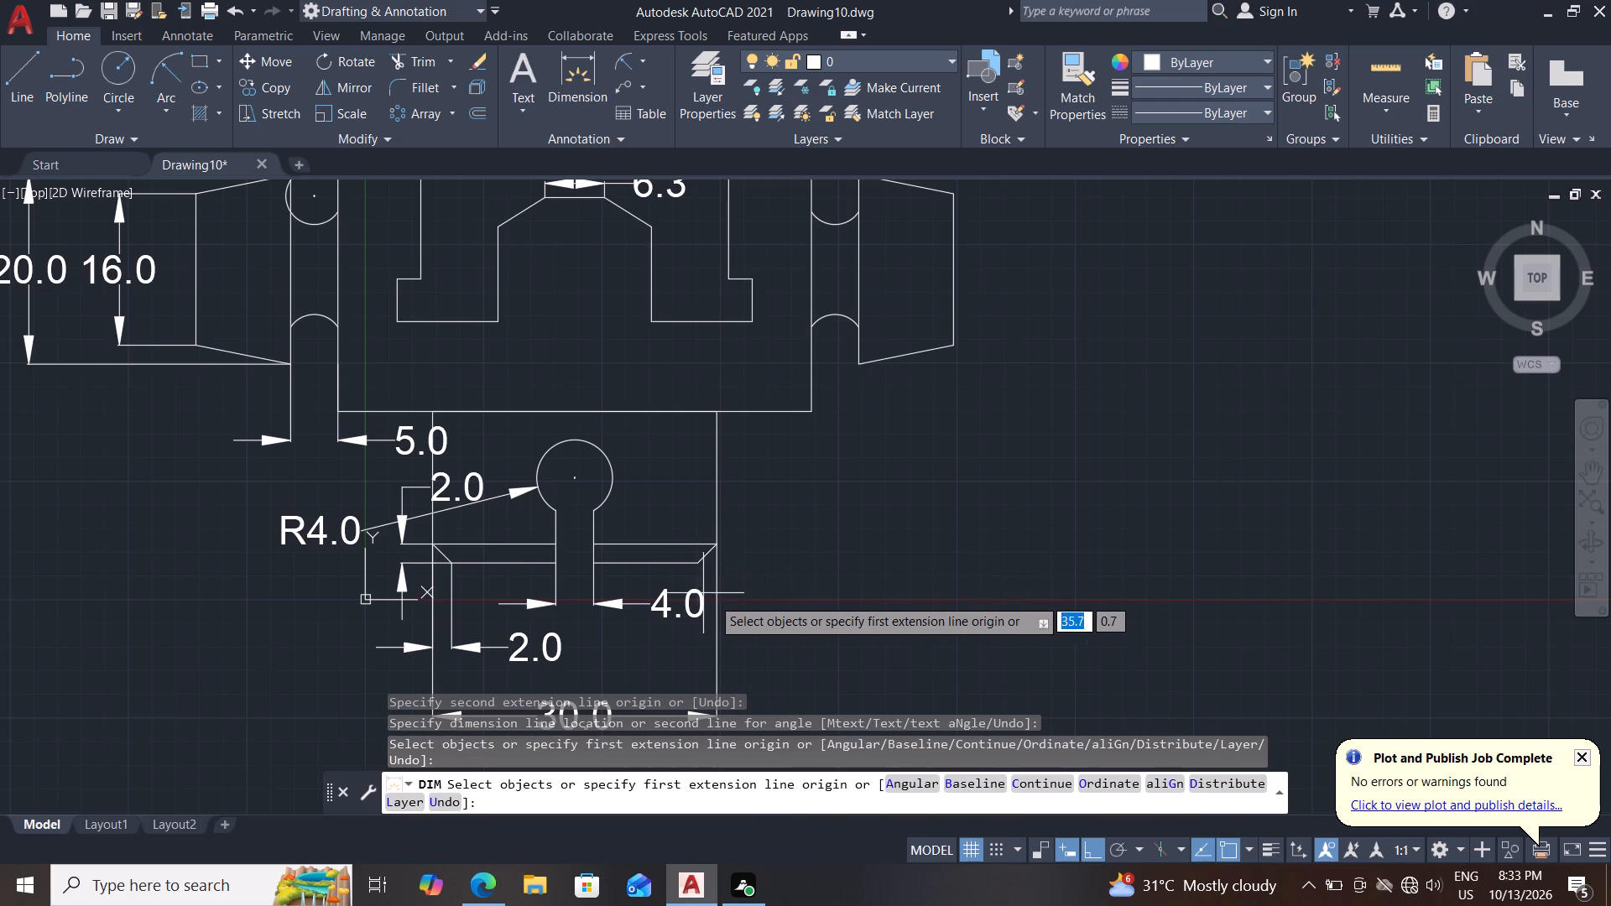
middle_click_drag(763, 601, 760, 611)
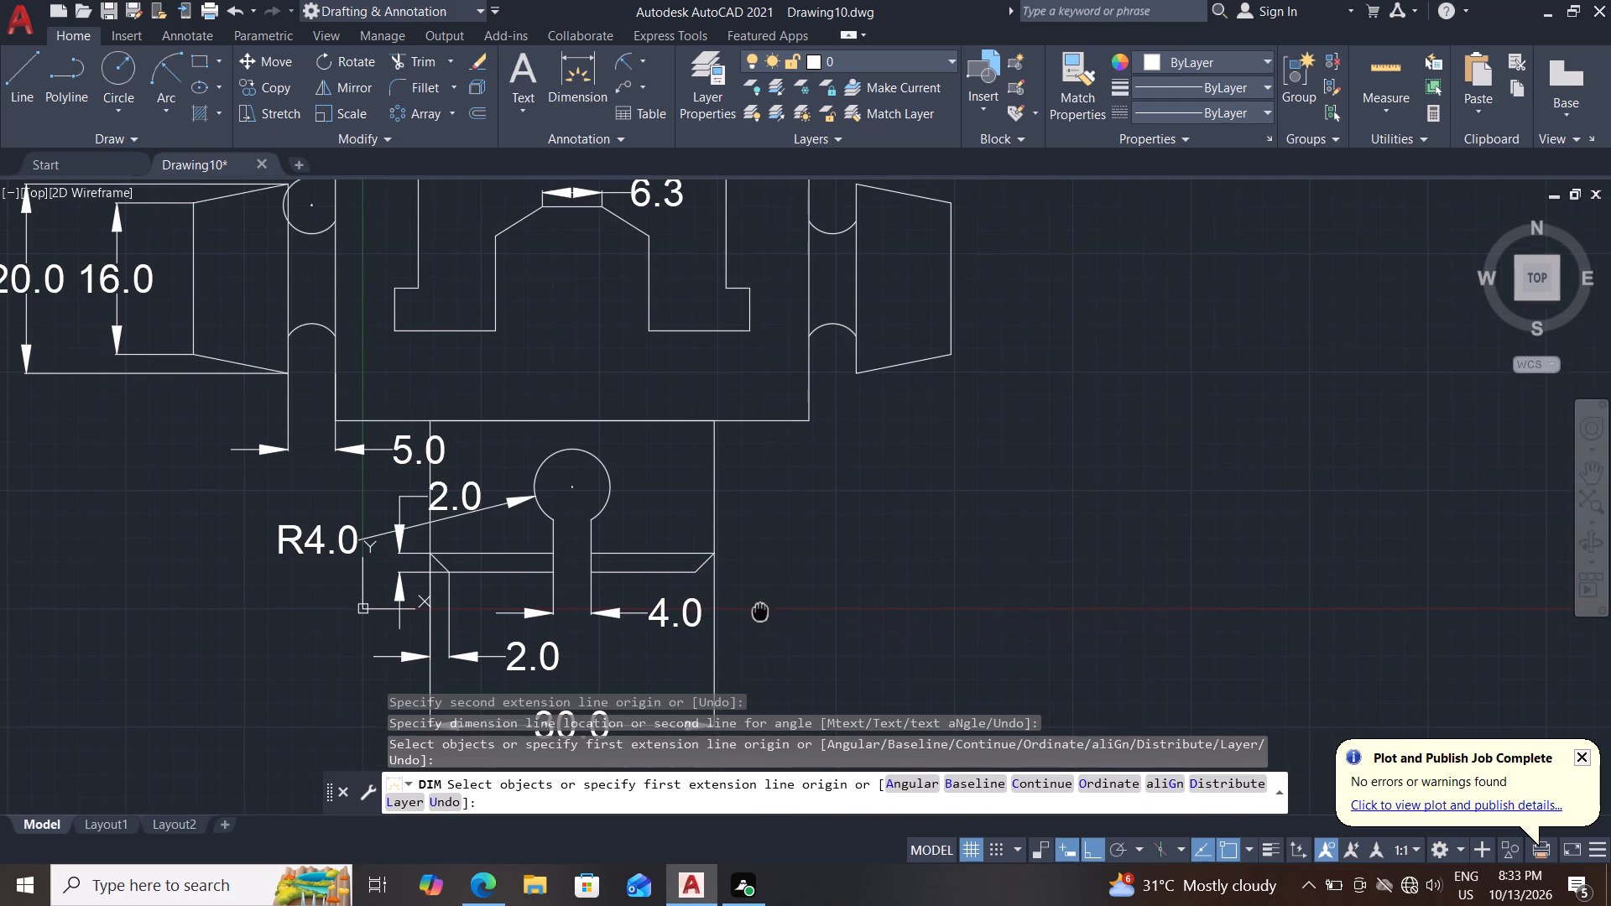
middle_click_drag(760, 611, 759, 612)
left_click(715, 554)
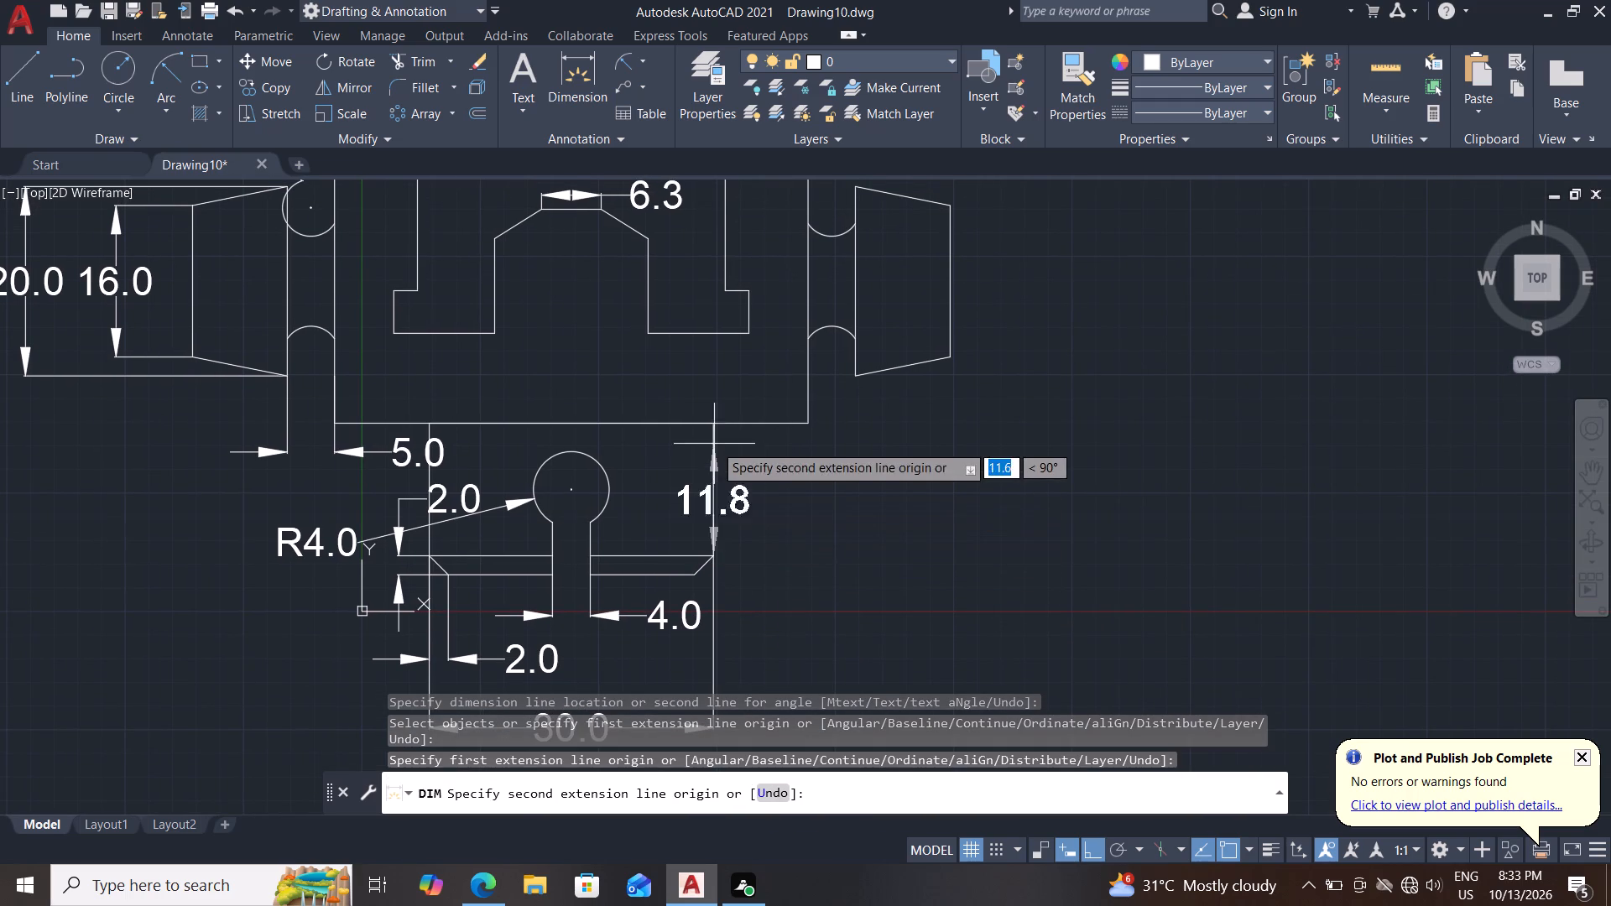
left_click(711, 425)
left_click(777, 476)
Dimension the upper body's full height, placing the dimension beyond the right tapered piece.
middle_click_drag(781, 503, 753, 571)
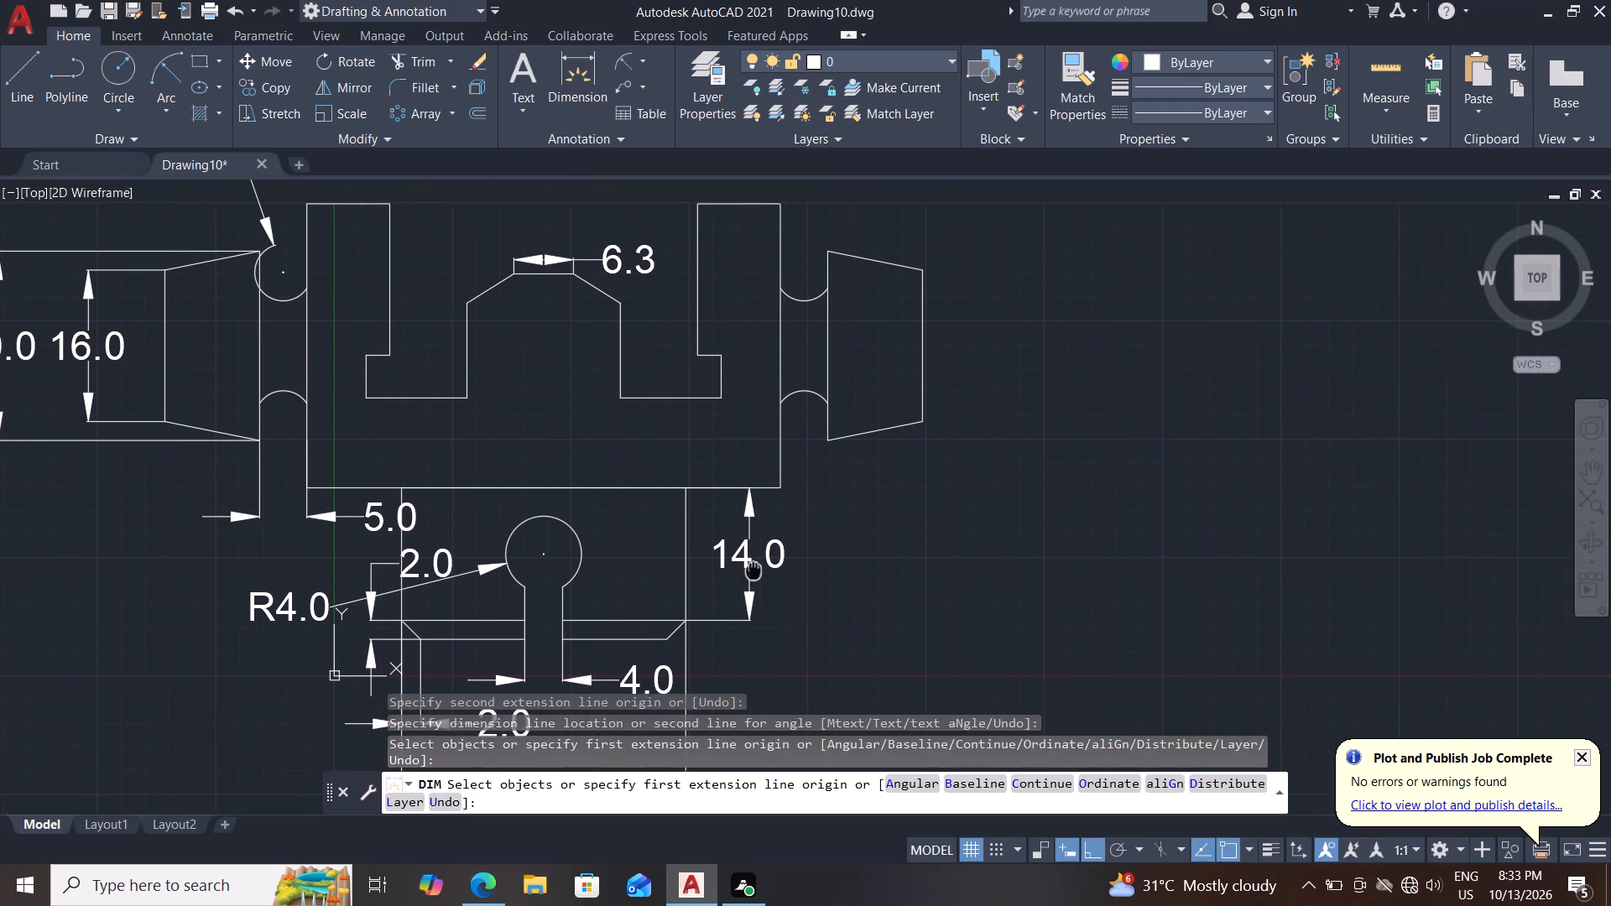
middle_click_drag(753, 571, 743, 616)
middle_click_drag(816, 592, 812, 638)
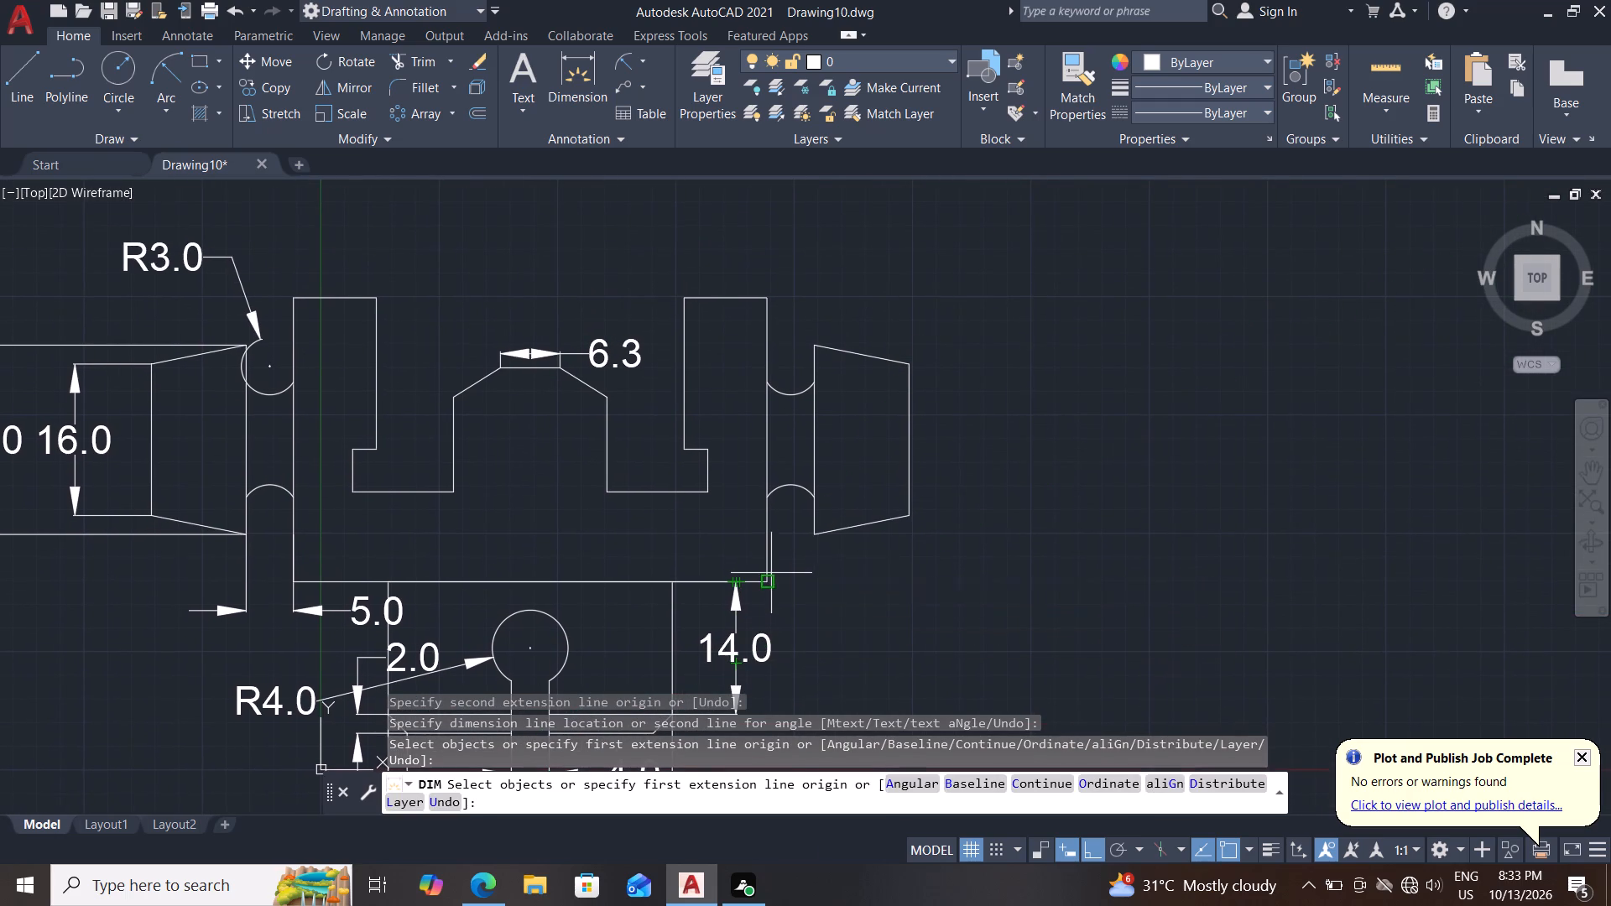
left_click_drag(769, 586, 771, 576)
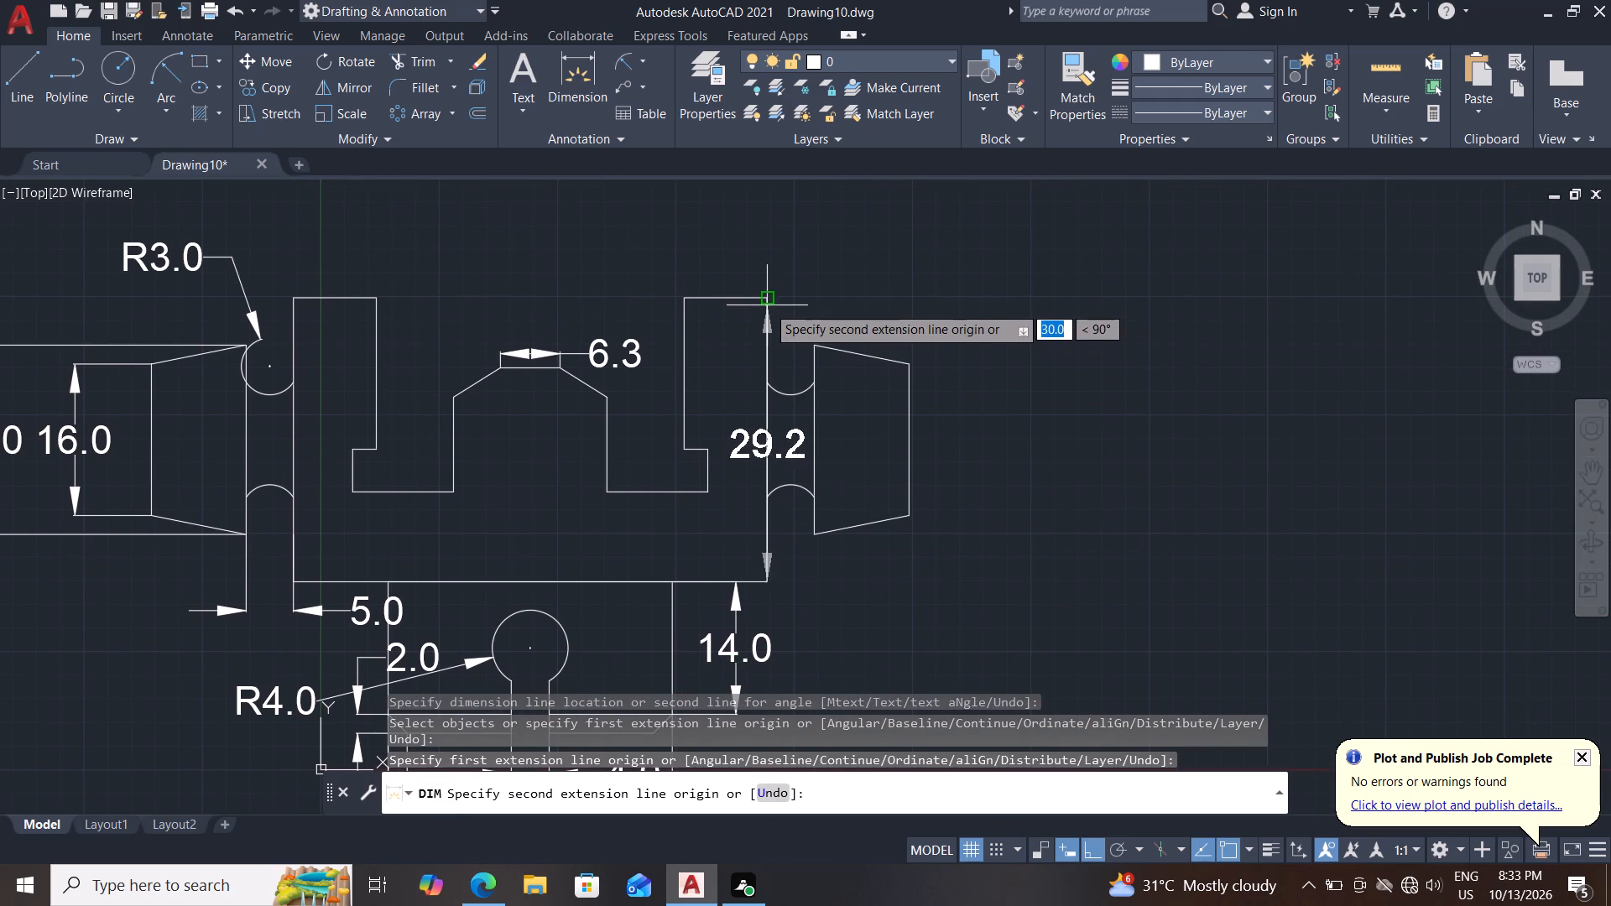
left_click_drag(769, 299, 778, 299)
left_click(1069, 386)
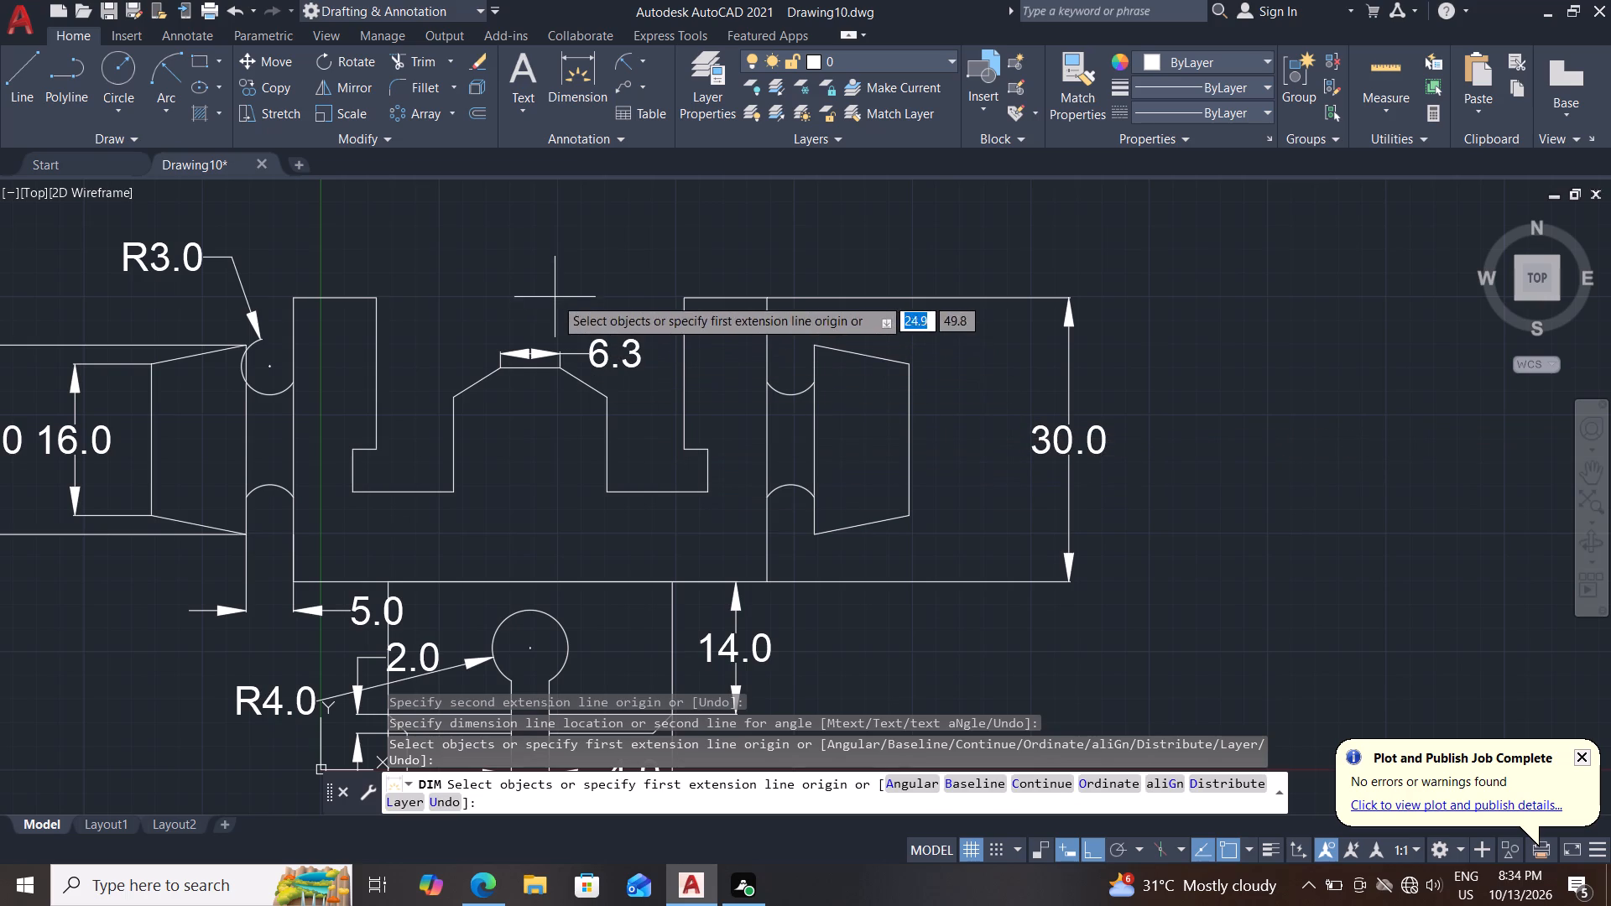
middle_click_drag(555, 297, 584, 357)
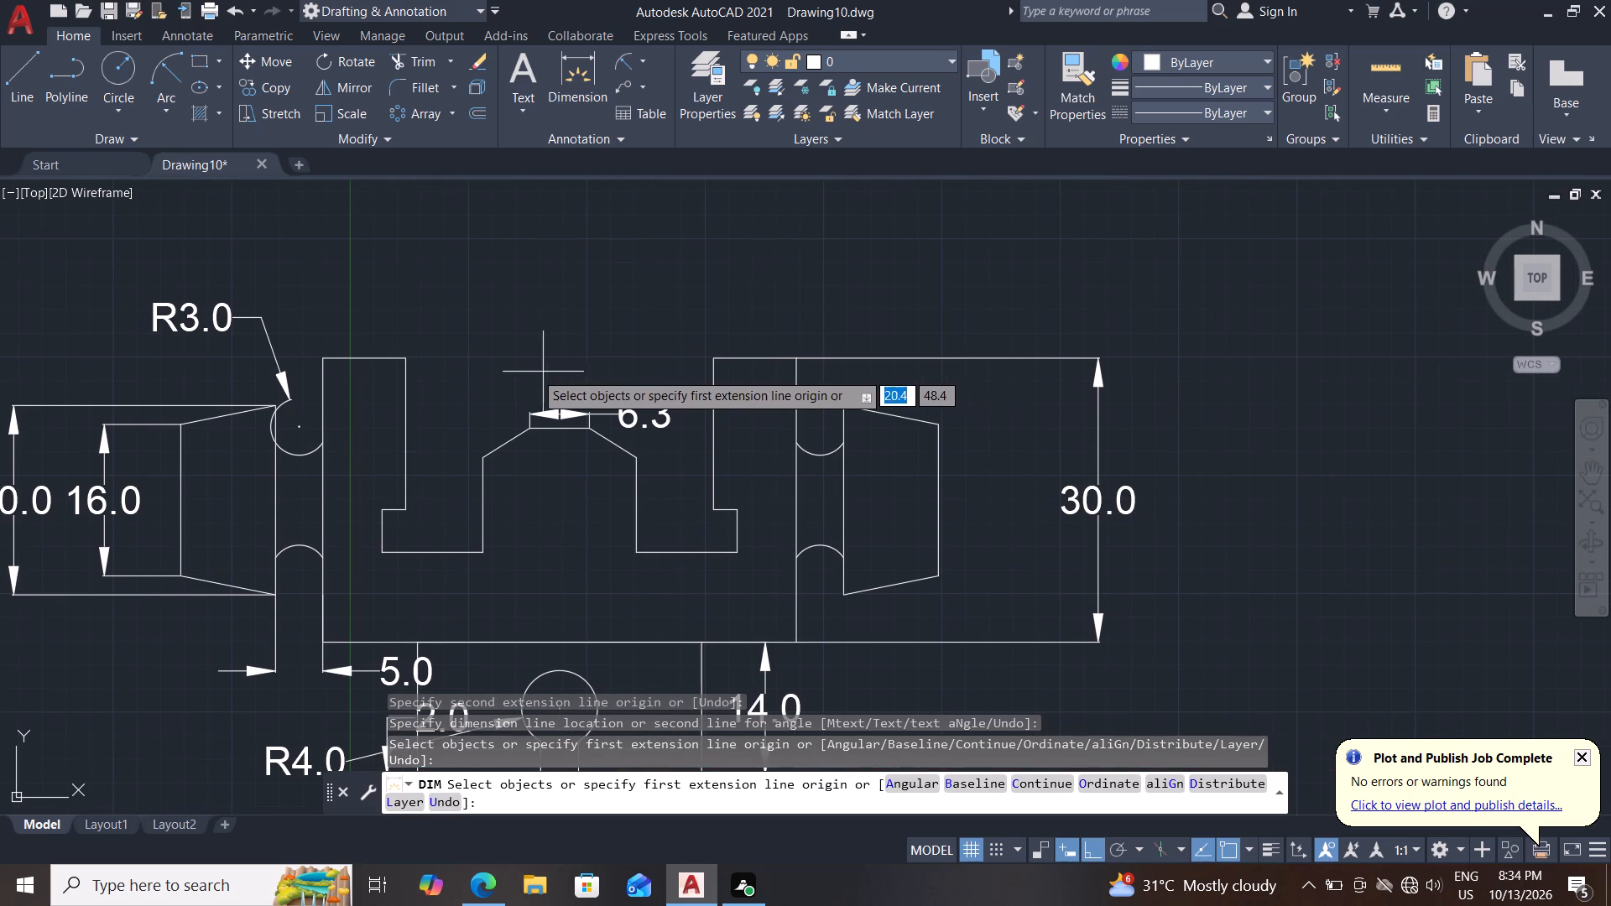
Dimension the upper body's overall width and the recess opening's width at the top edge, both stacked above the part.
left_click(335, 359)
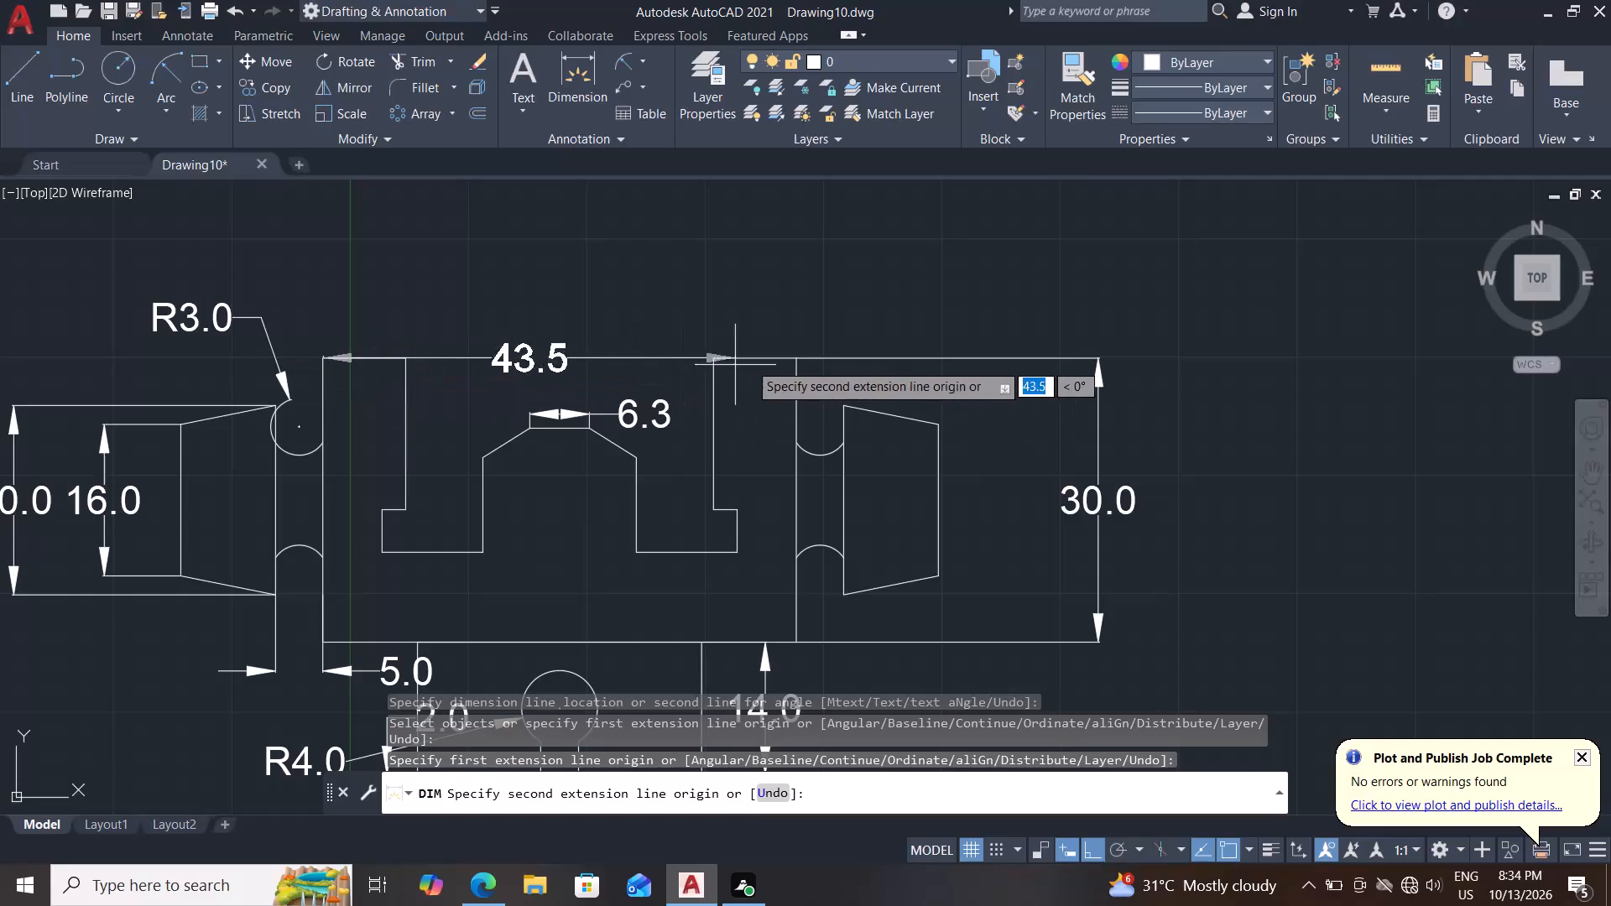
left_click_drag(793, 358, 756, 337)
left_click(593, 226)
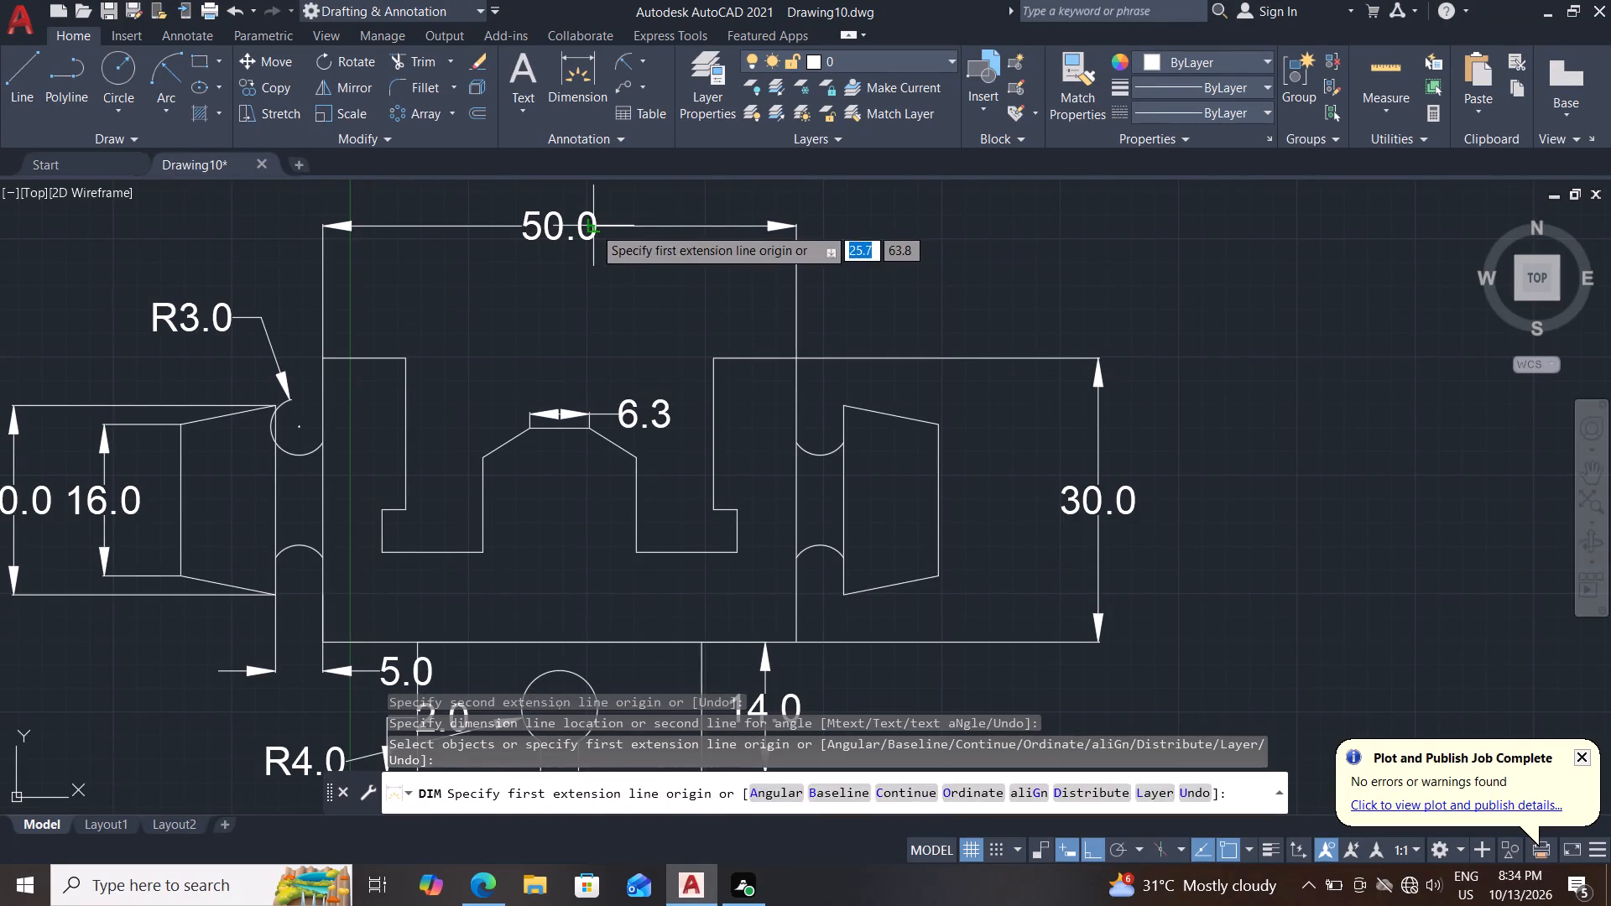
left_click(409, 356)
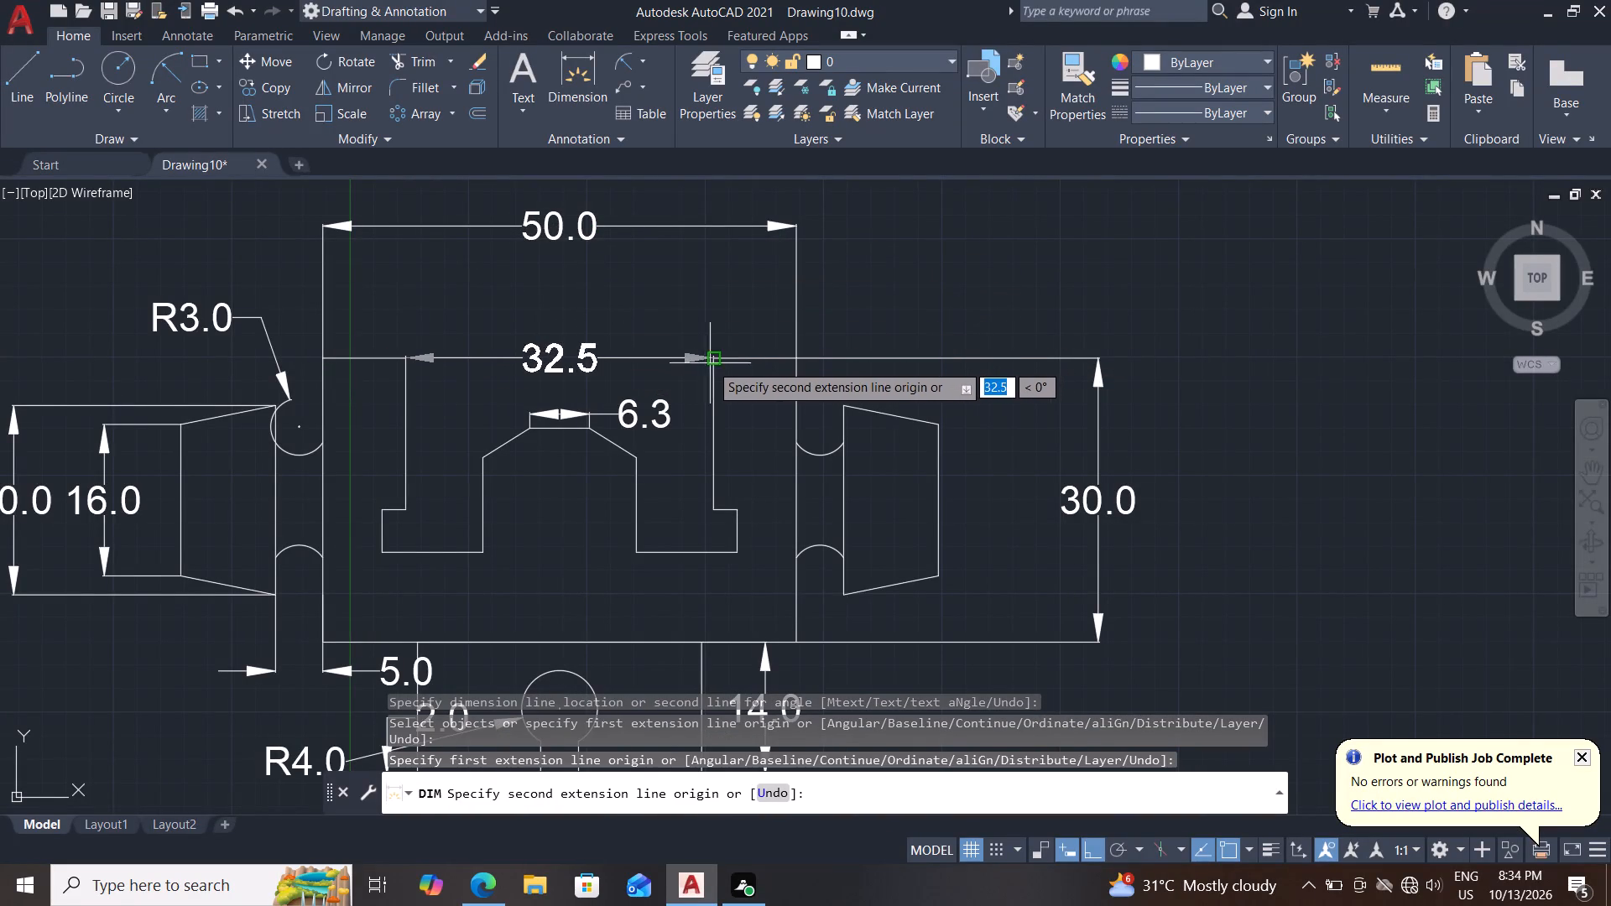
left_click_drag(710, 363, 694, 357)
left_click(591, 284)
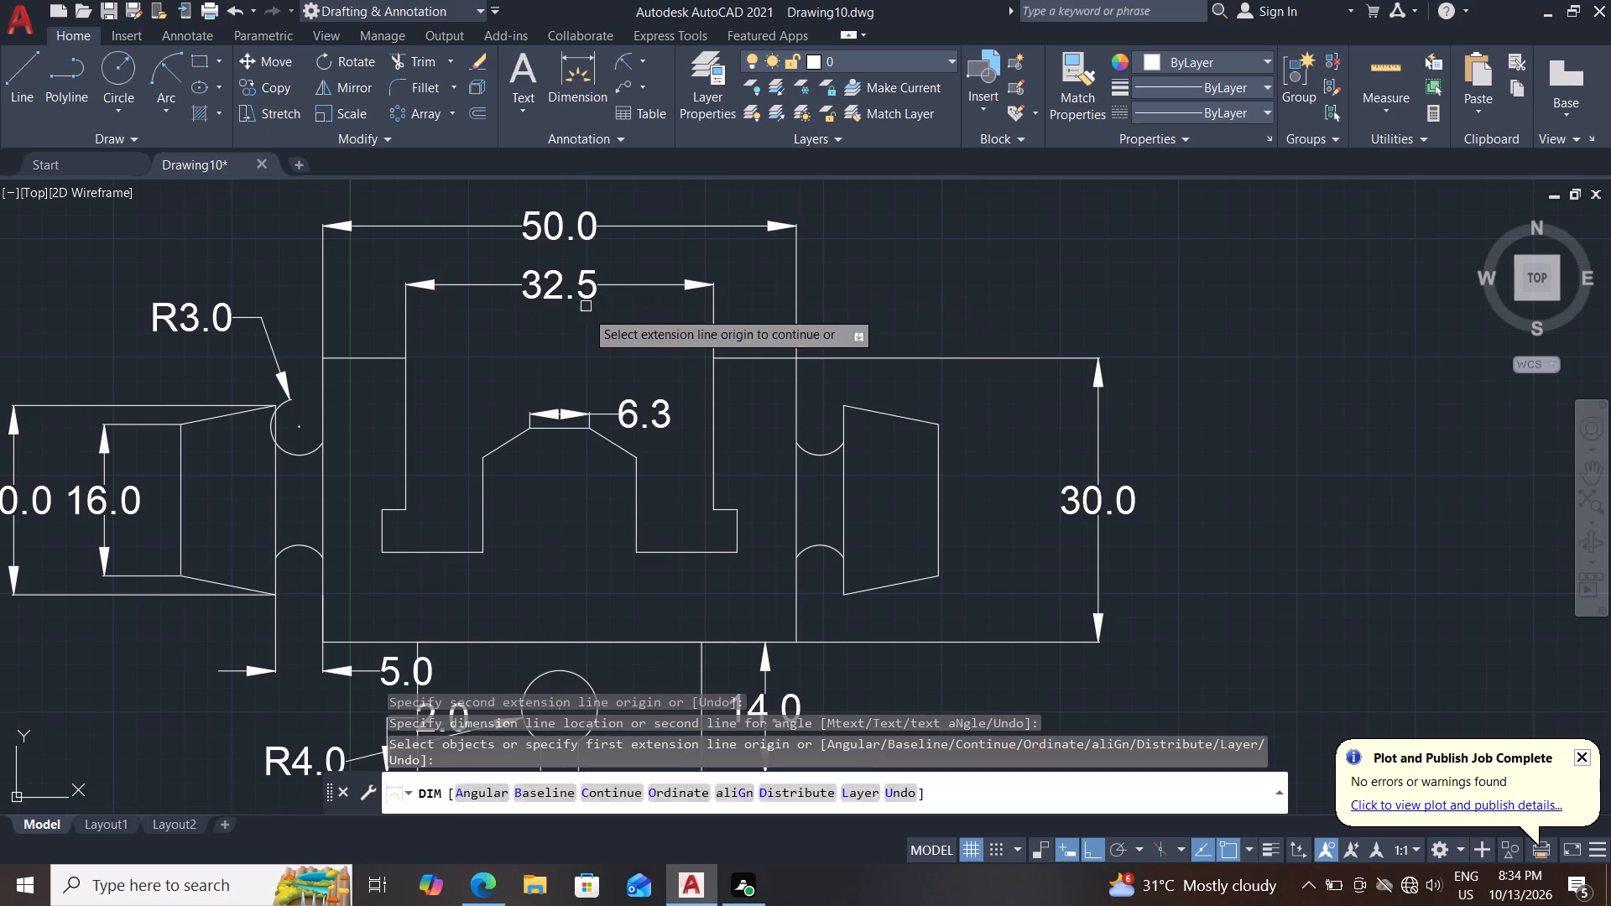
Dimension the central boss's width between its vertical sides, placing it just beneath the recess opening's width dimension.
scroll(544, 467, "up", 1)
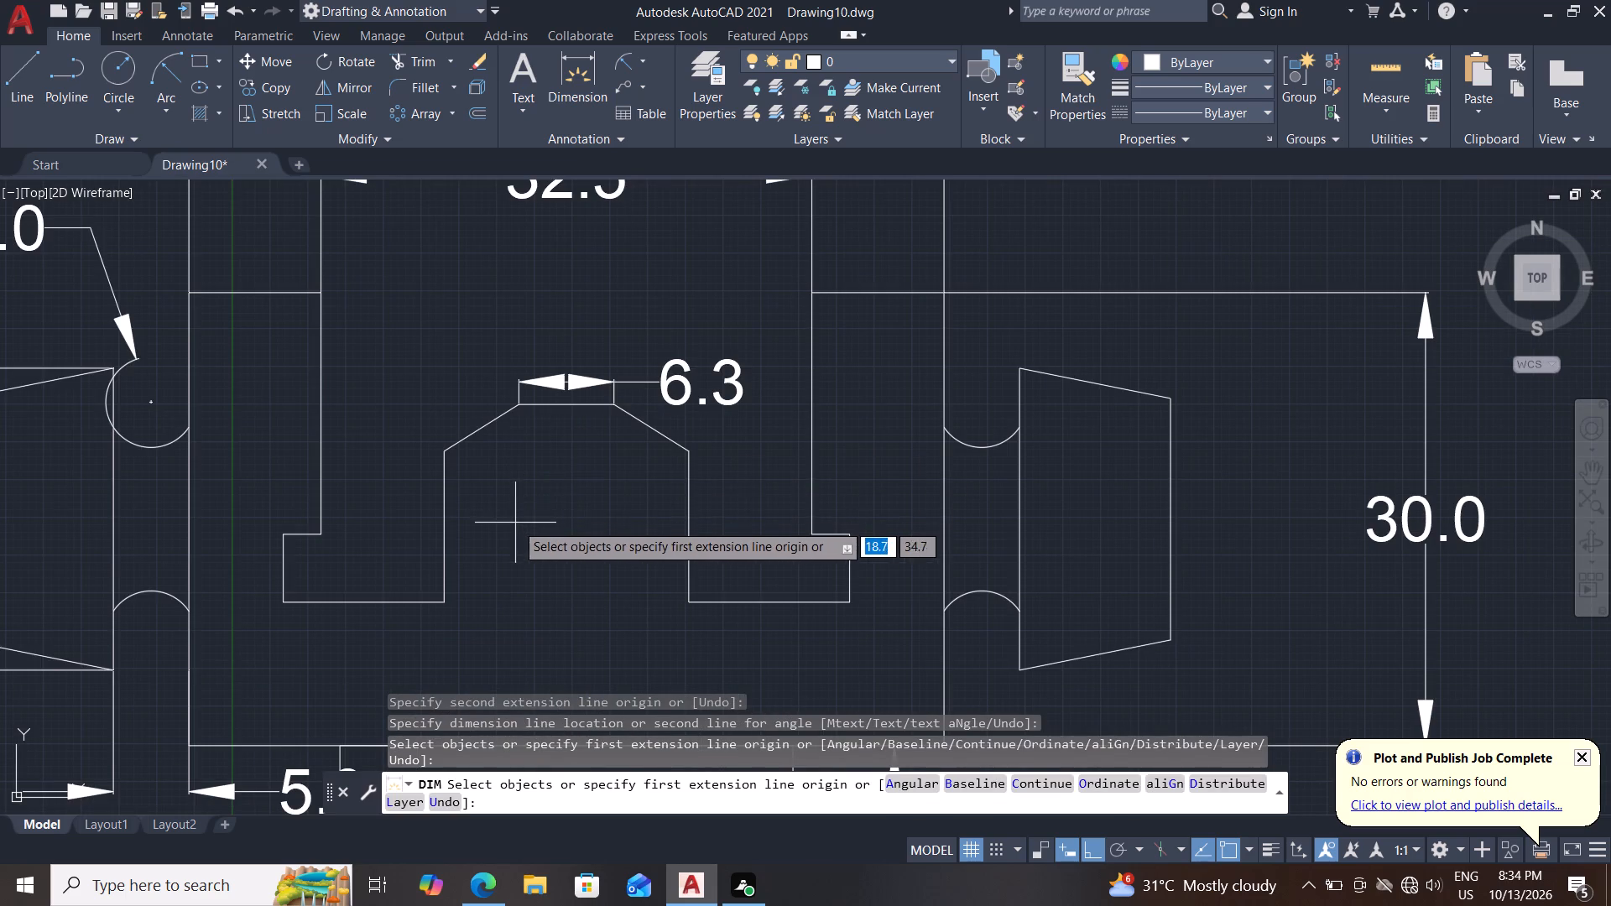
left_click_drag(446, 454, 459, 451)
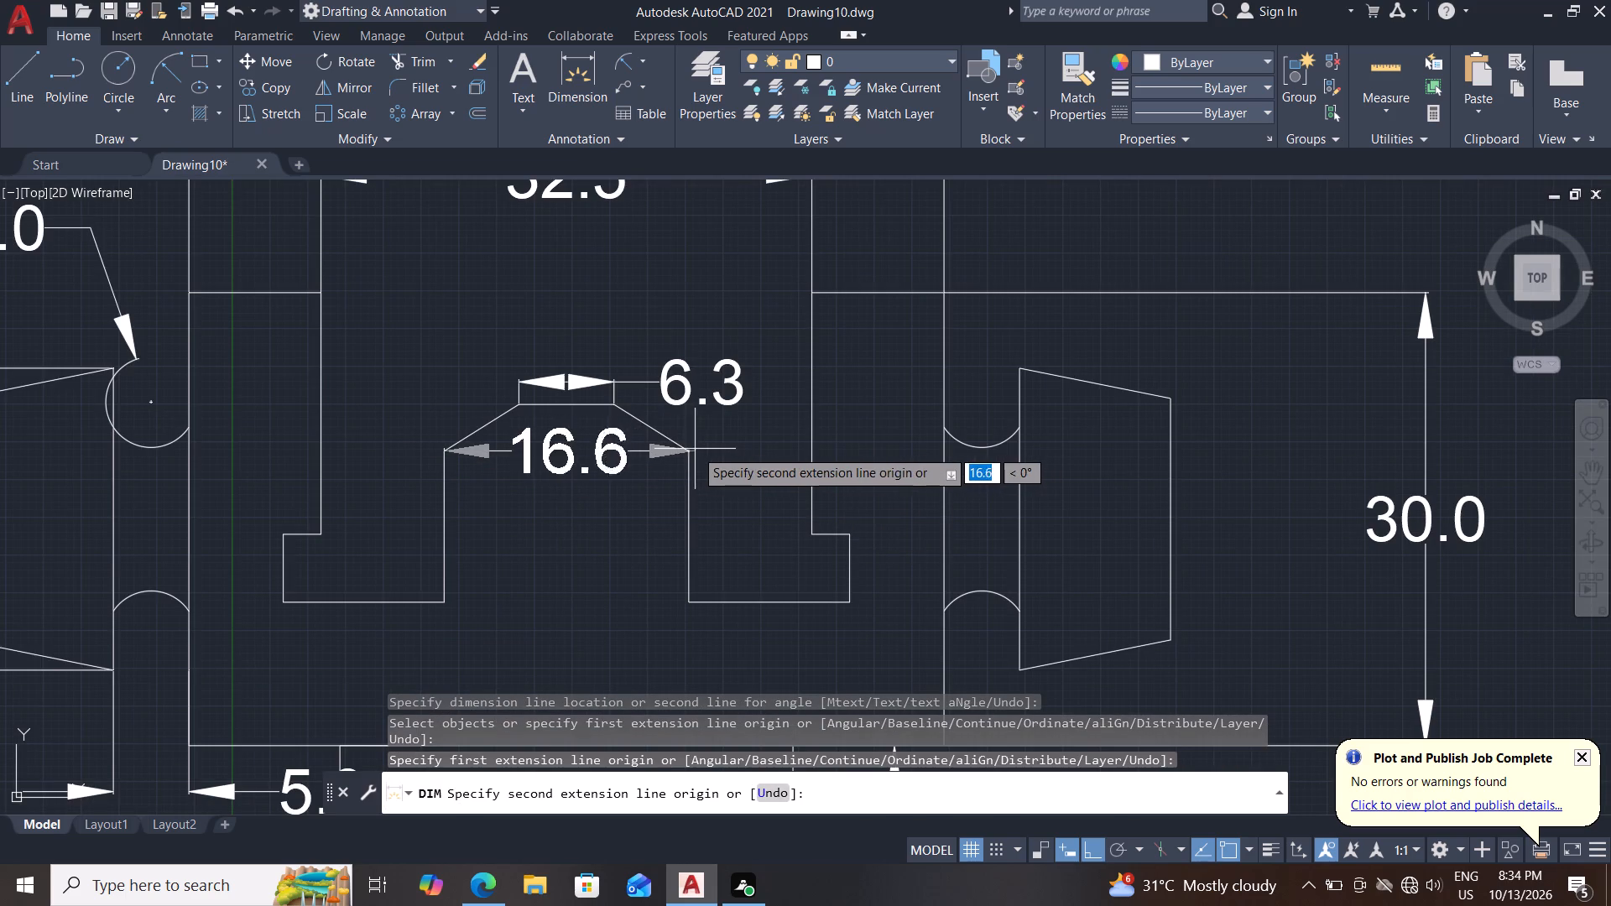
left_click(686, 450)
middle_click_drag(566, 257, 566, 331)
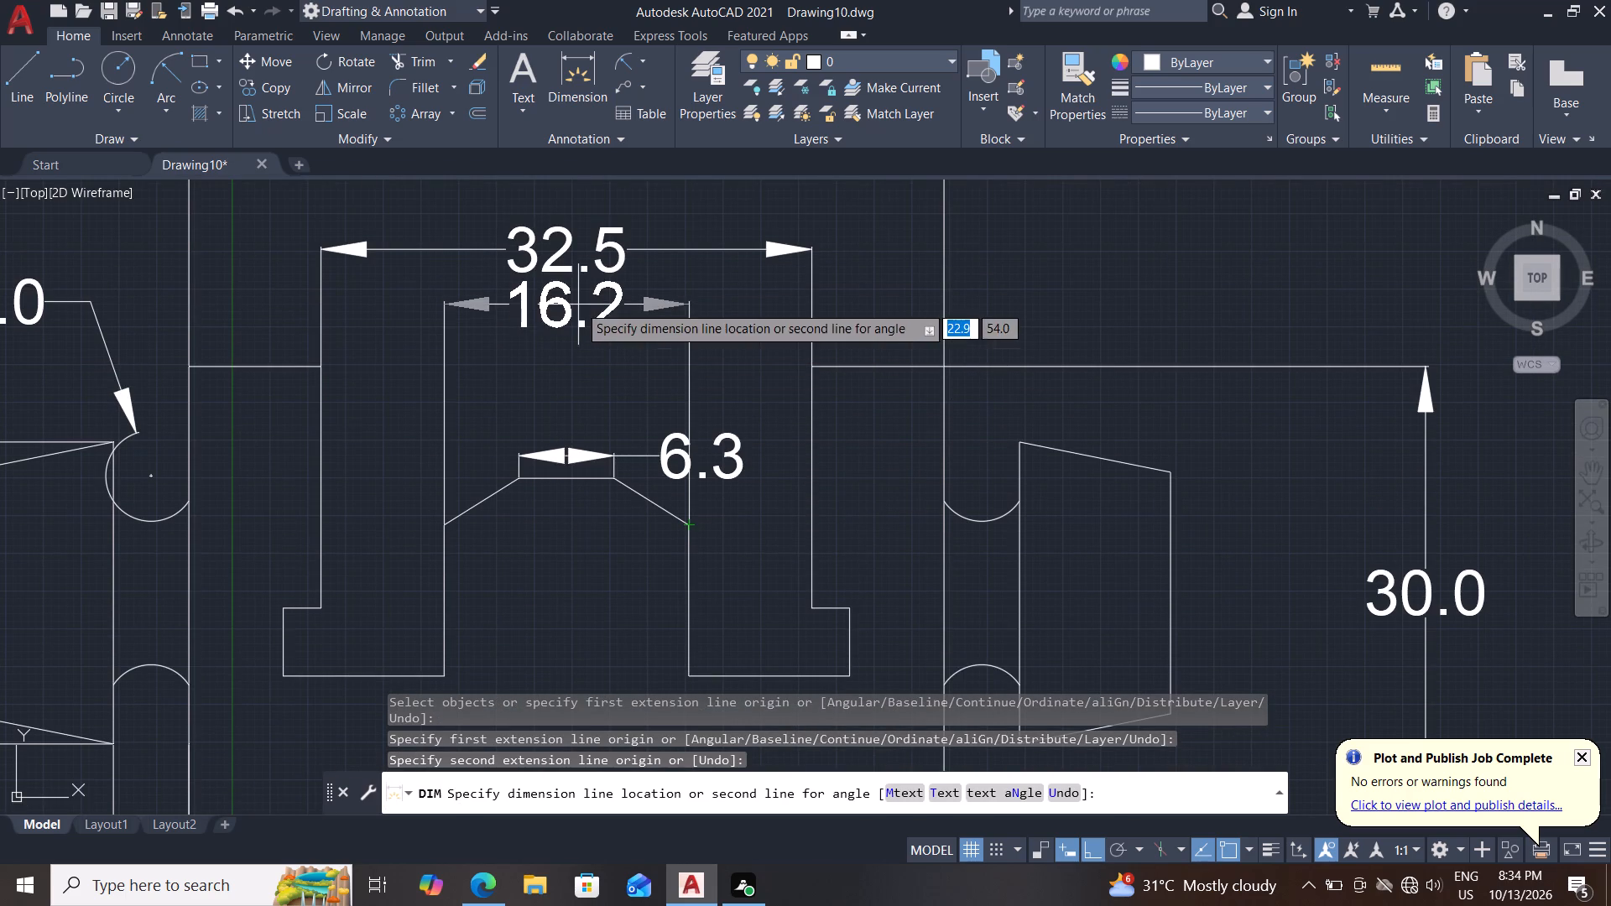
left_click(578, 305)
Dimension the recess's left wall from the top edge to the undercut, and the recess floor's height above the upper body's base.
scroll(577, 344, "down", 2)
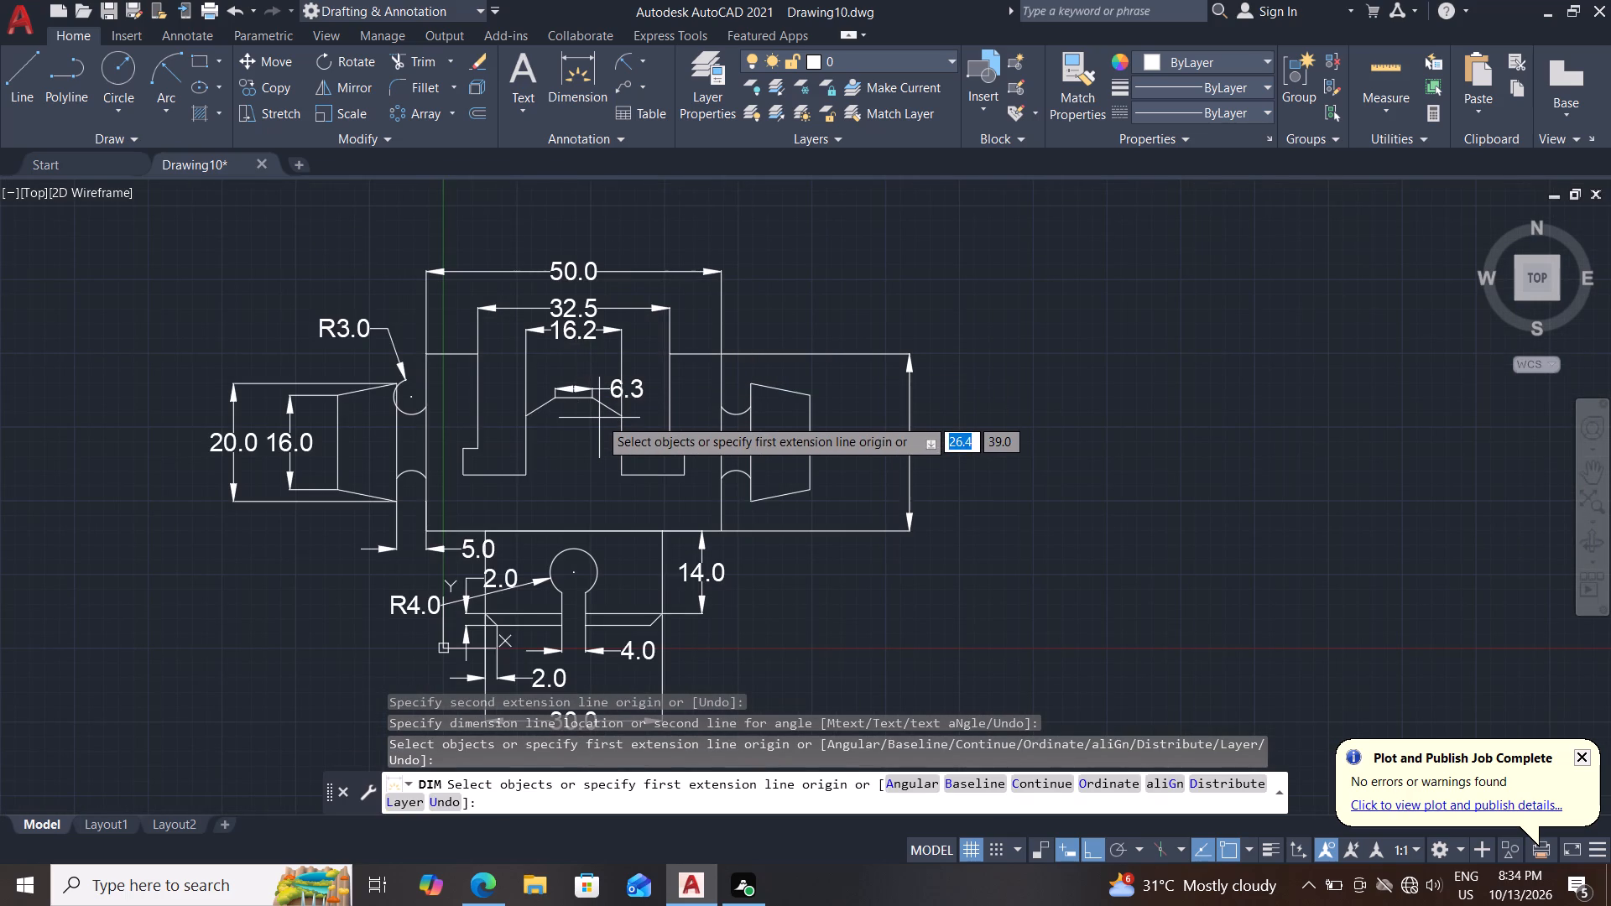
left_click(477, 355)
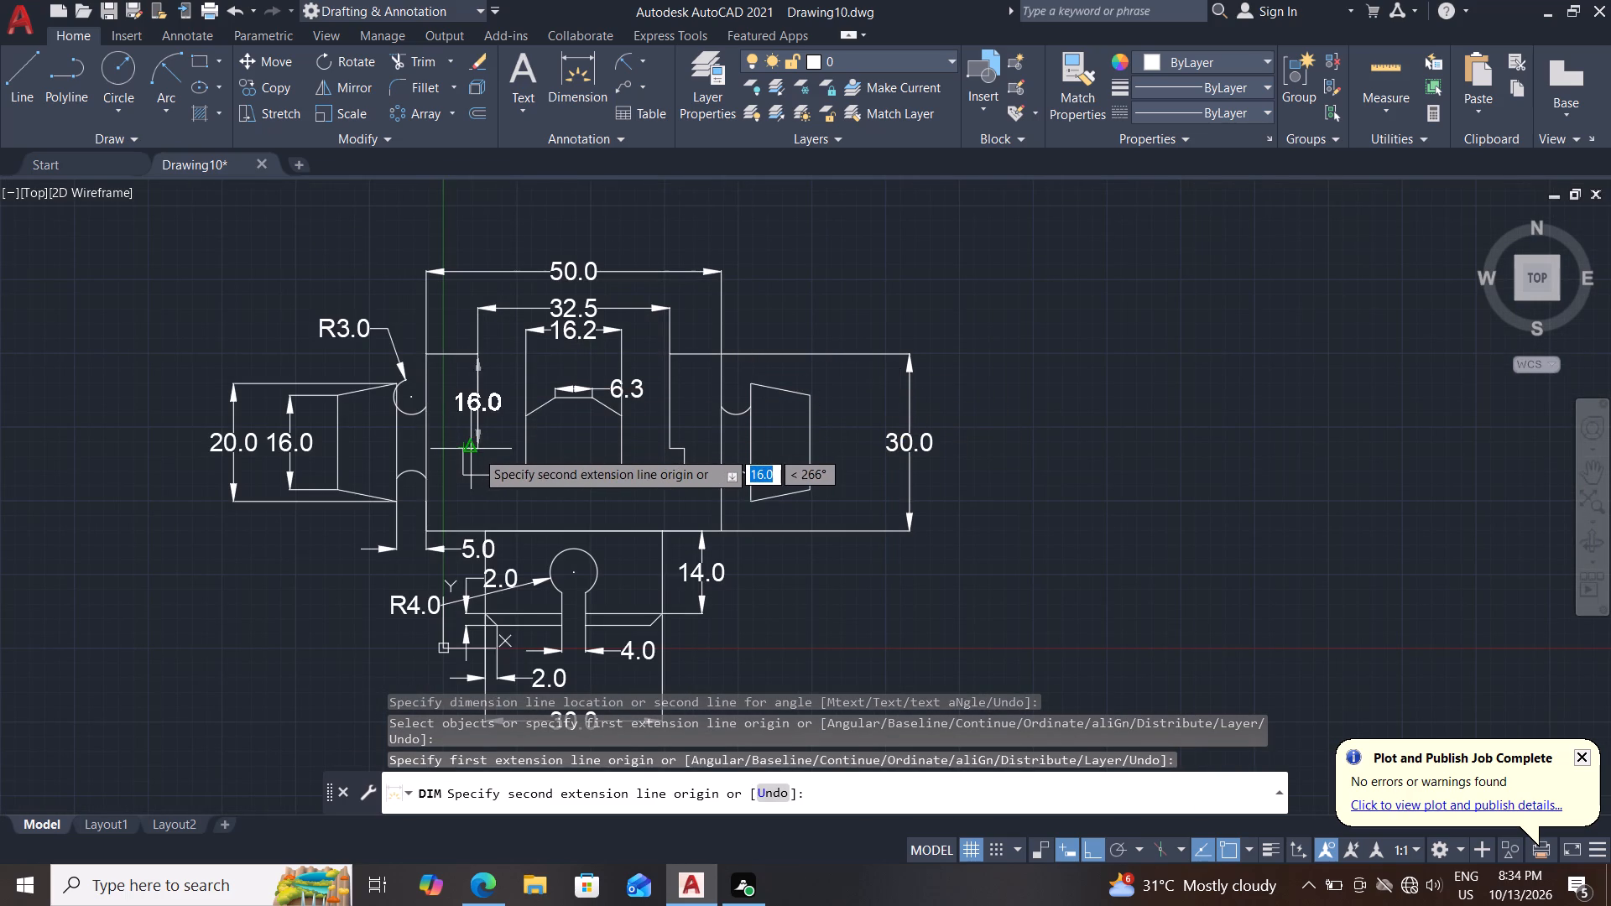
left_click(479, 449)
left_click(499, 415)
middle_click_drag(507, 470, 516, 429)
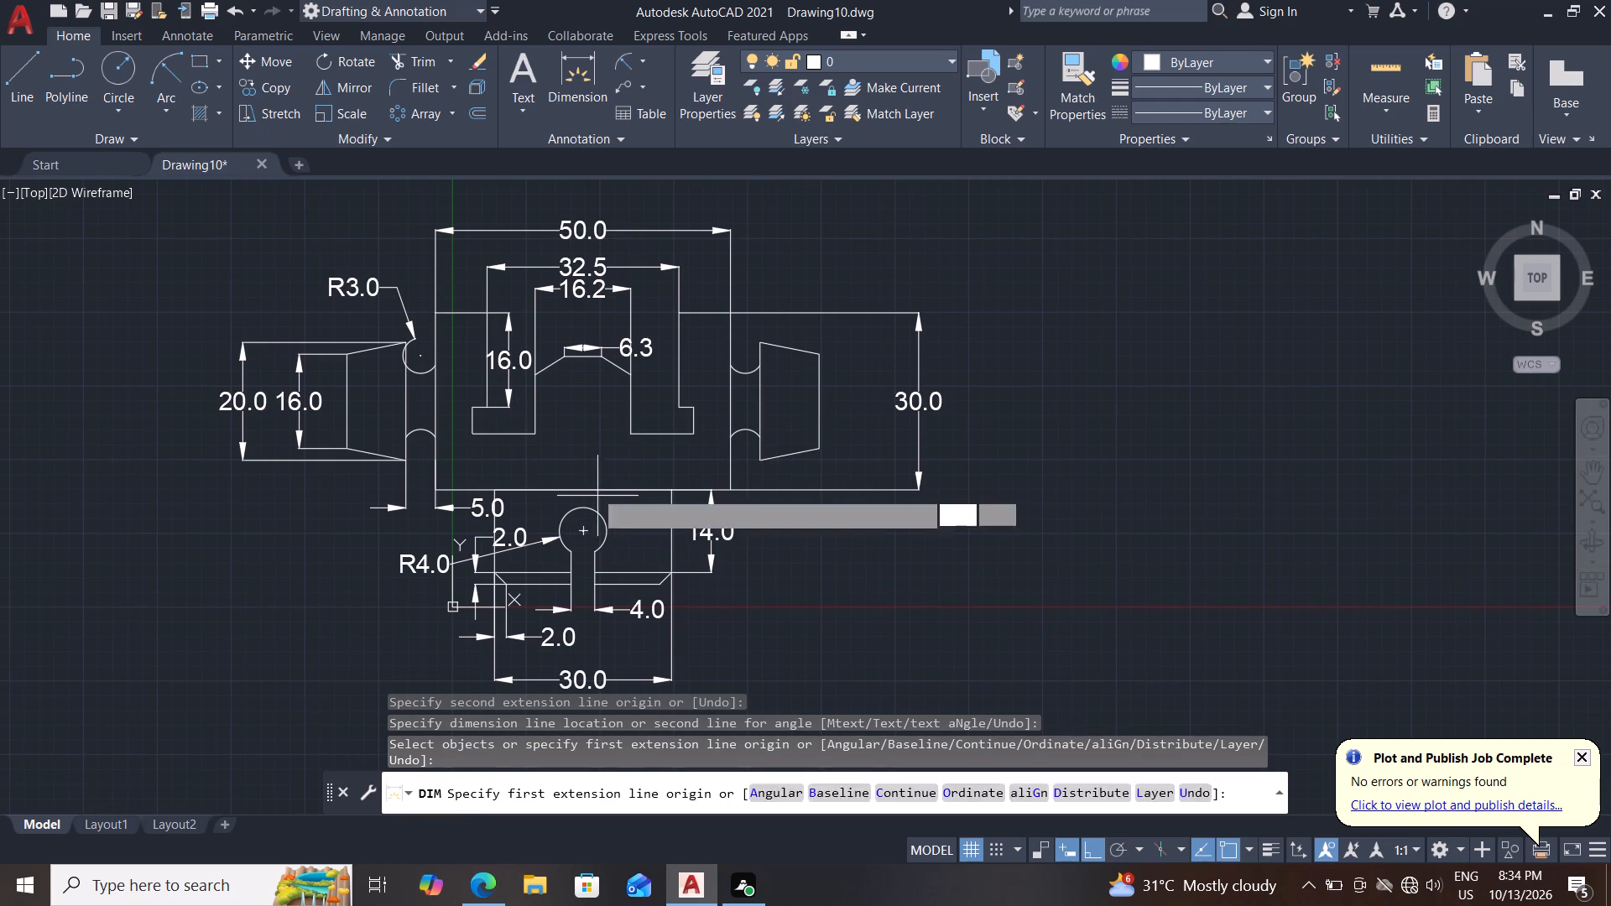
left_click(537, 435)
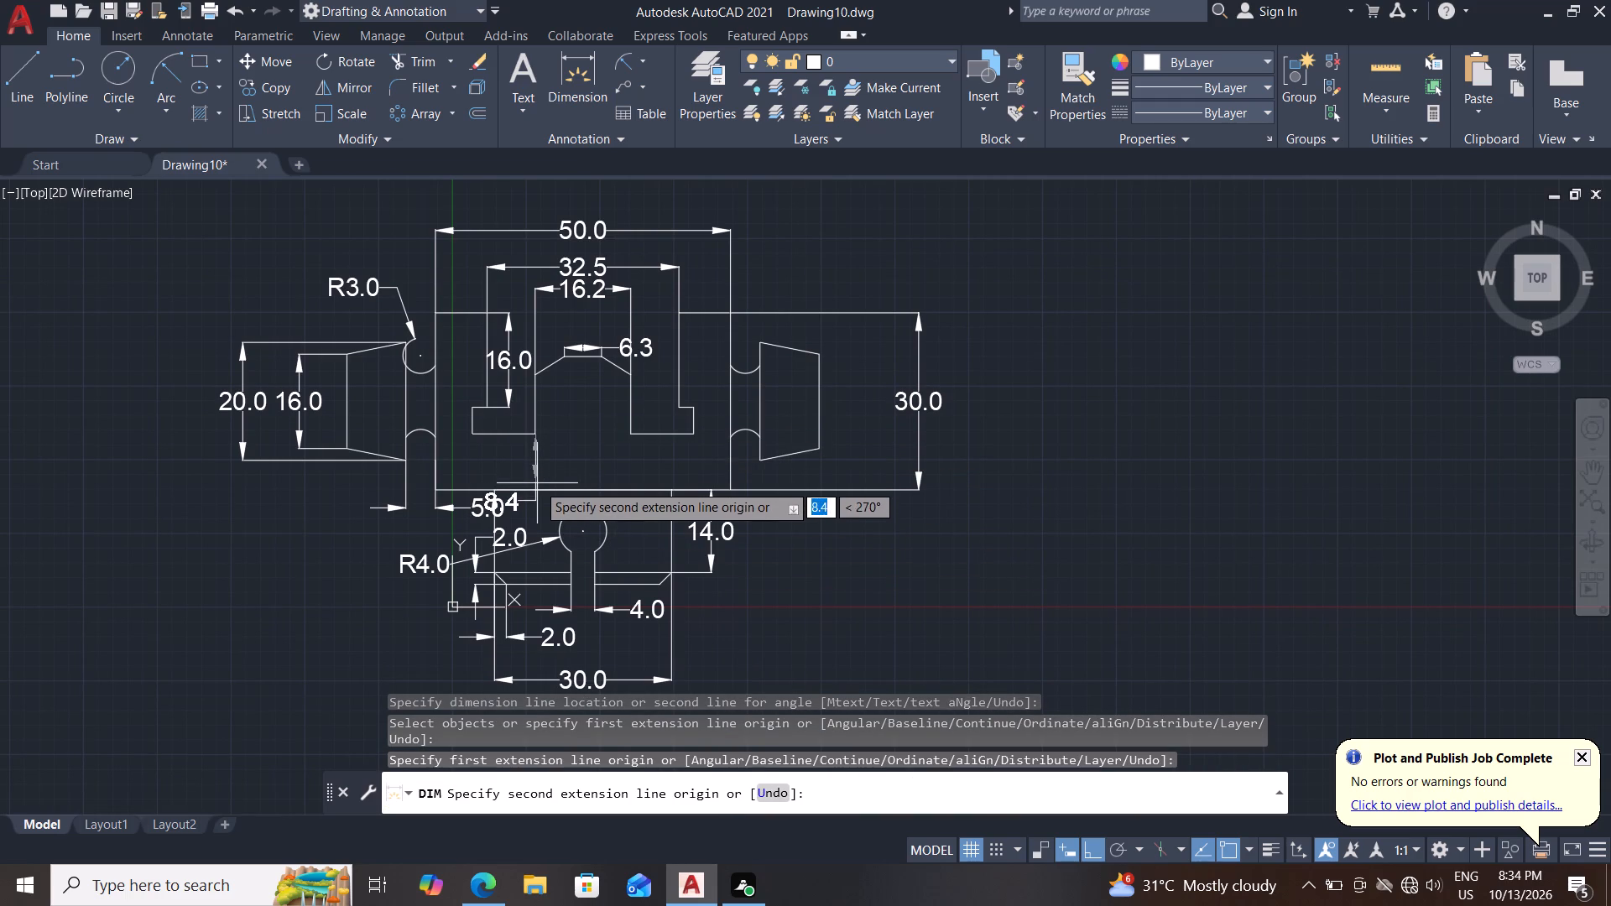
left_click(537, 486)
left_click(545, 471)
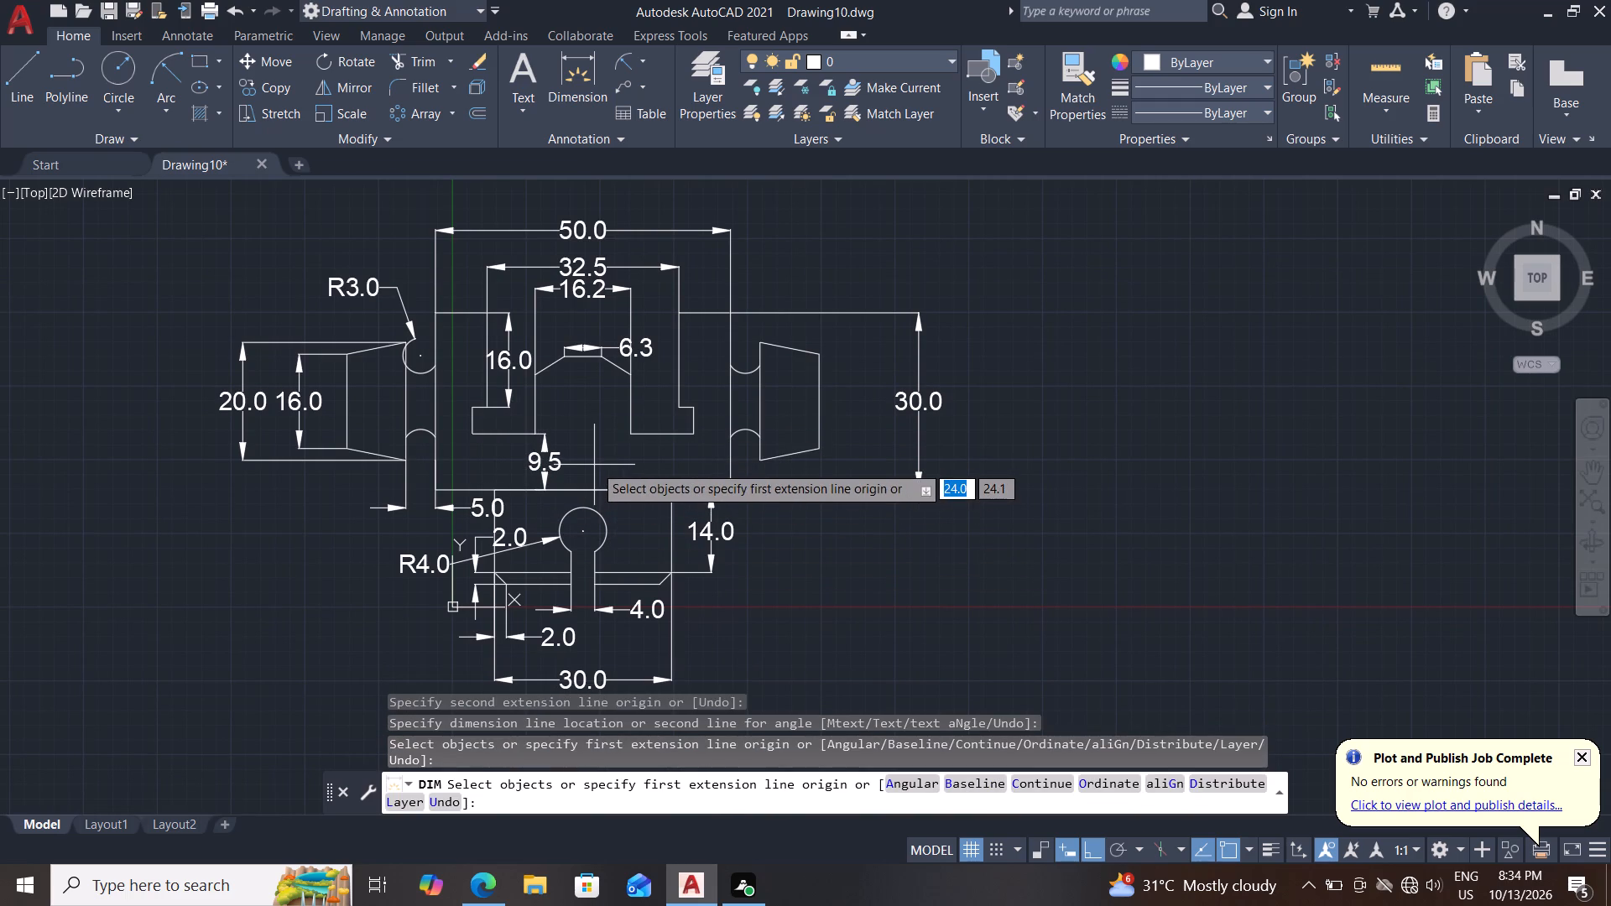
Dimension the boss top's height above the upper body's base and its height above the recess floor.
middle_click_drag(594, 465, 581, 461)
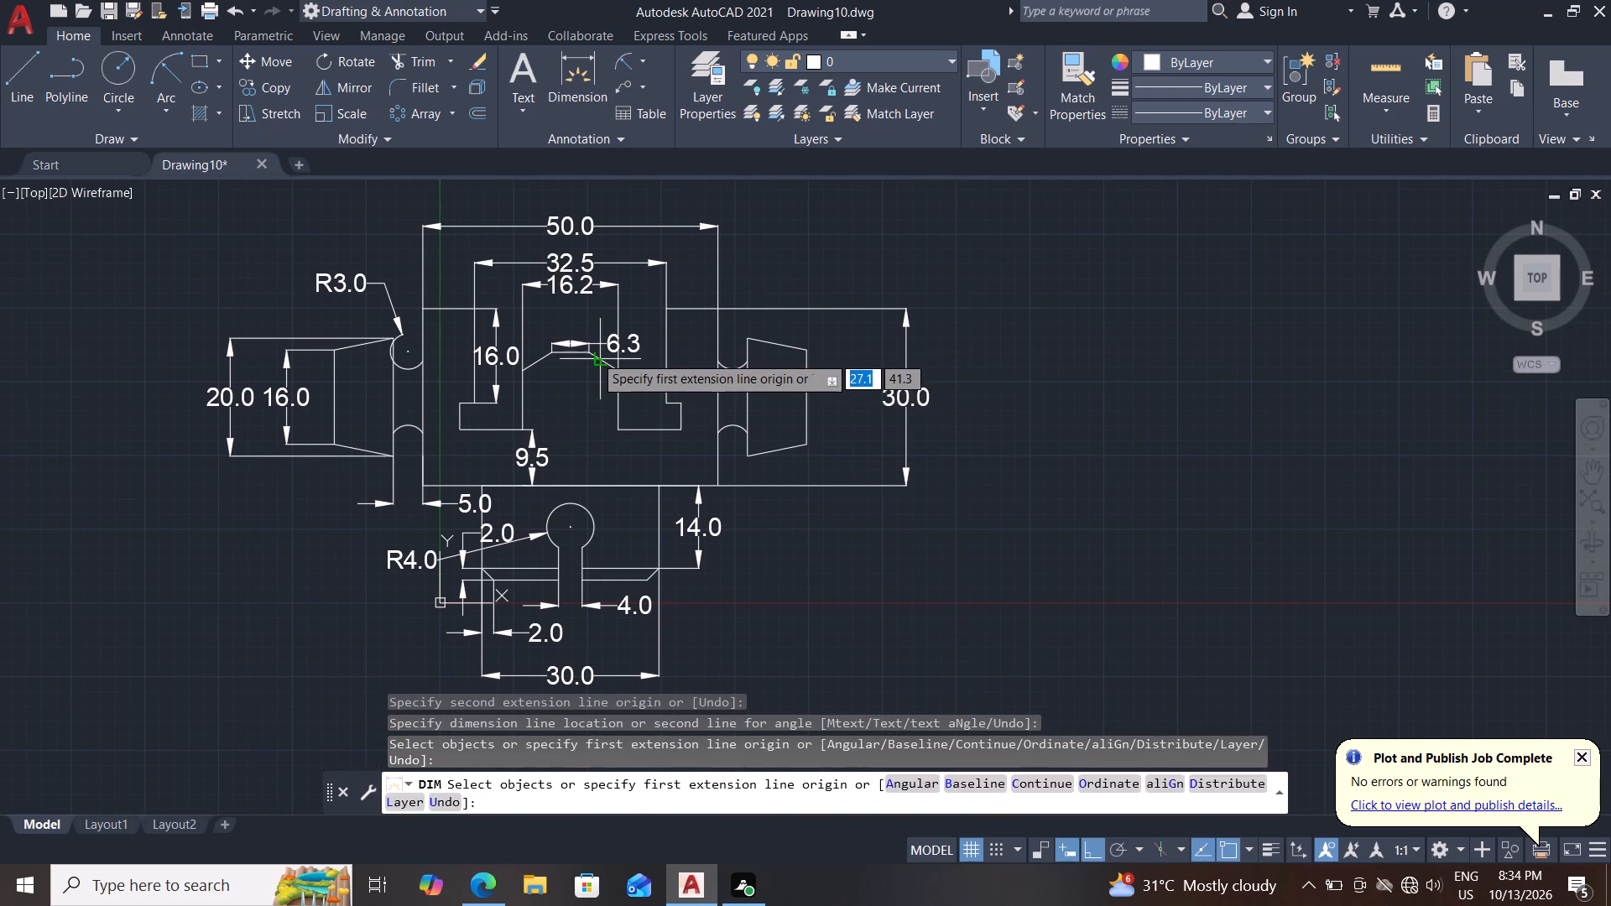
left_click(592, 355)
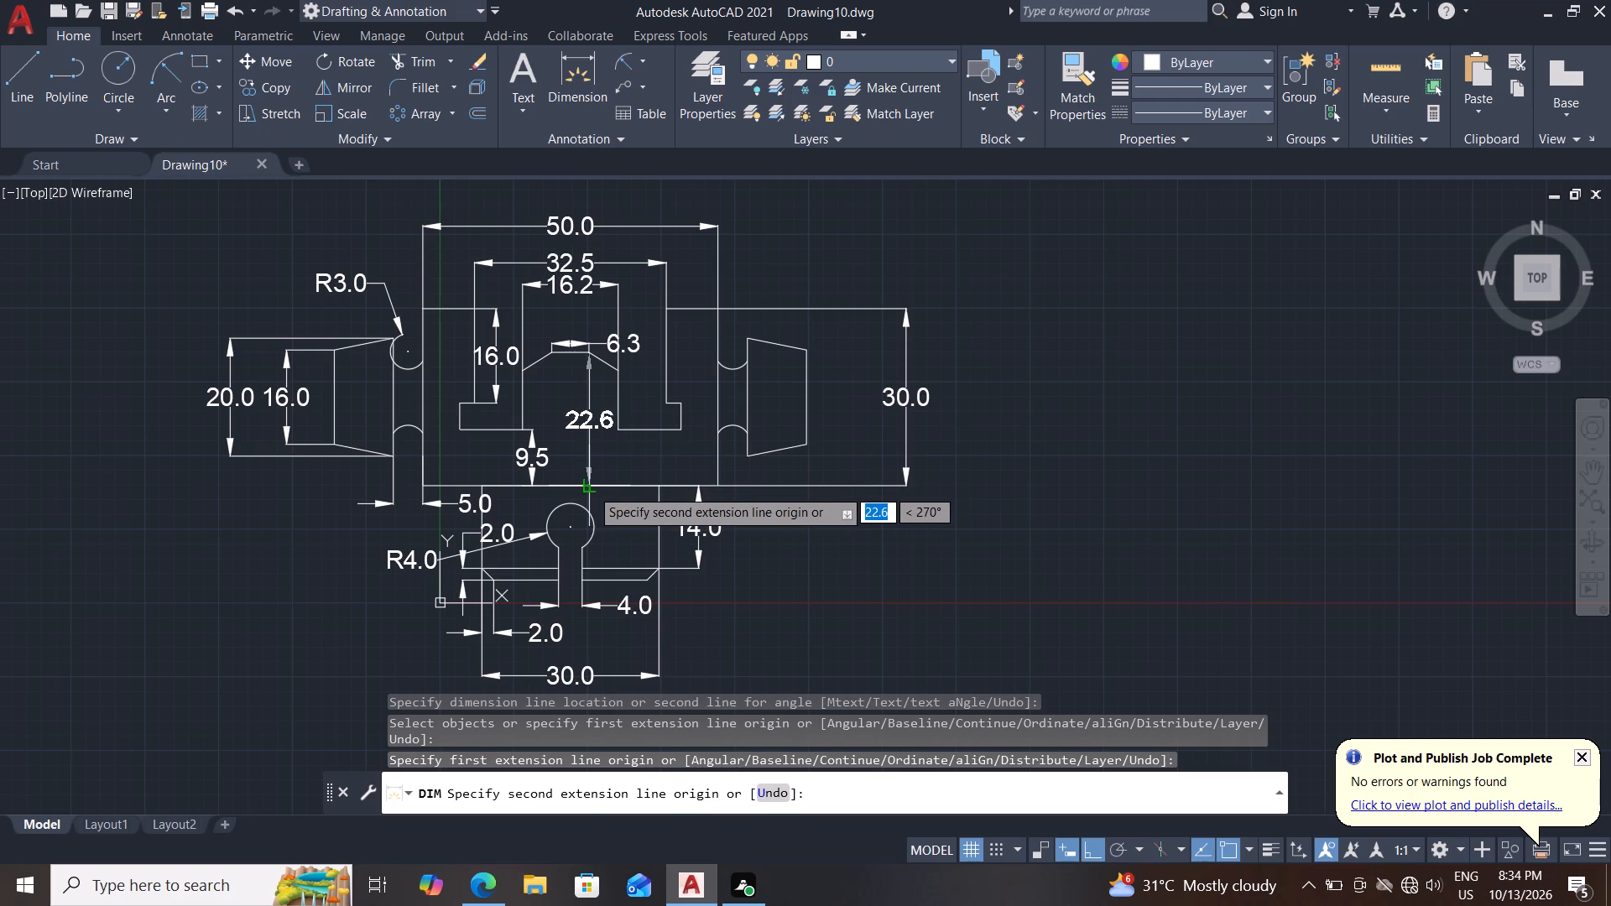
left_click_drag(591, 488, 591, 478)
left_click(591, 461)
middle_click_drag(651, 468, 621, 476)
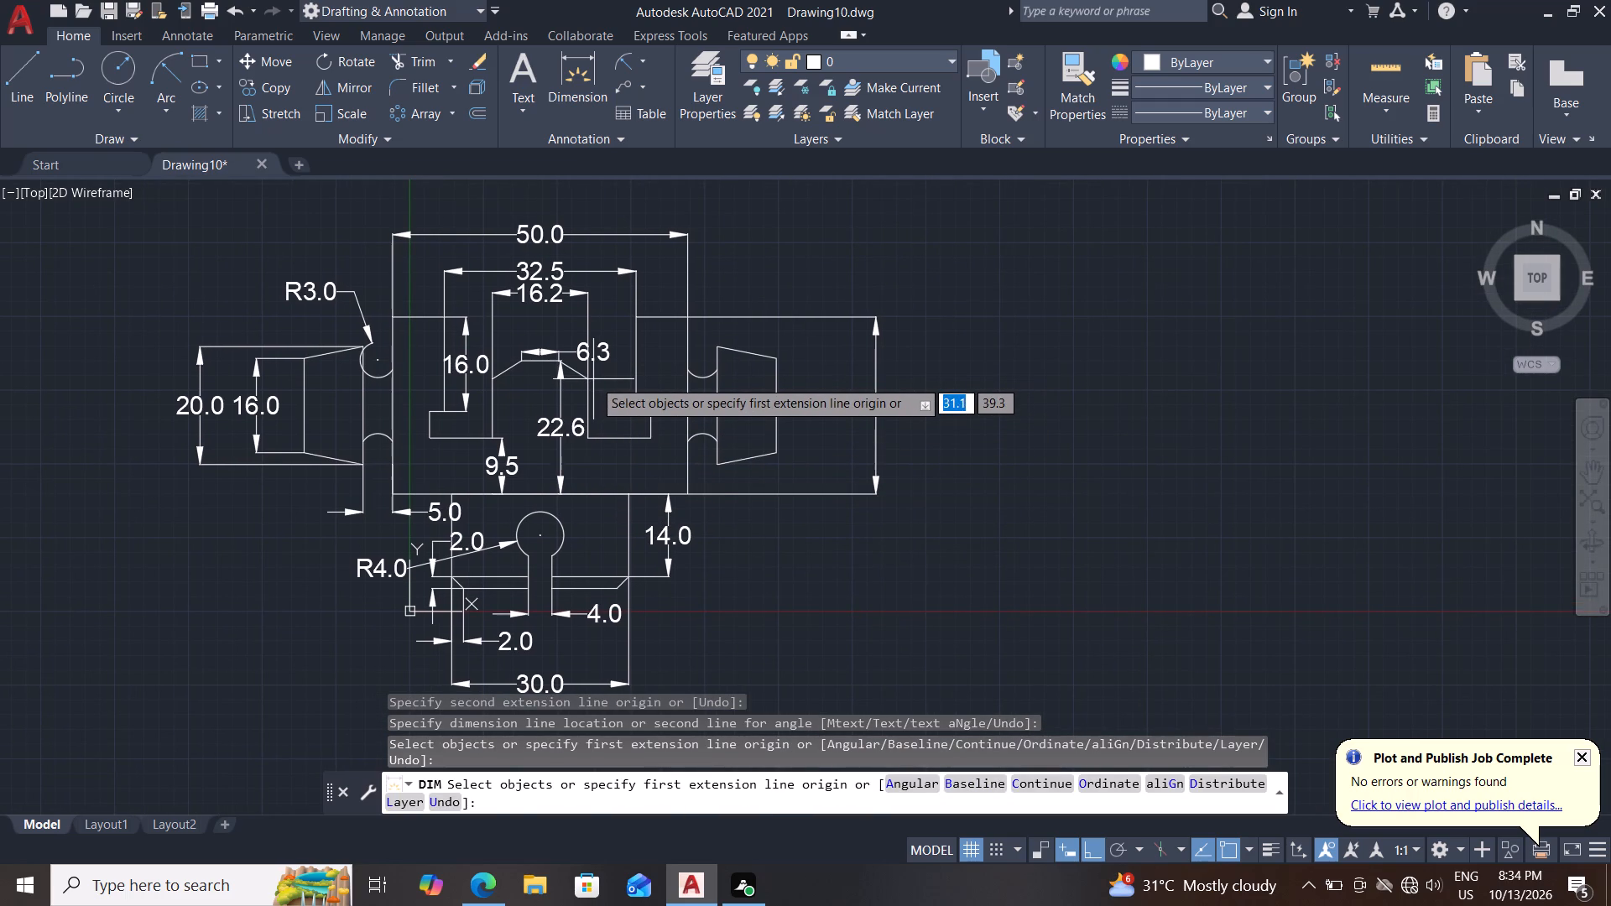
left_click(566, 361)
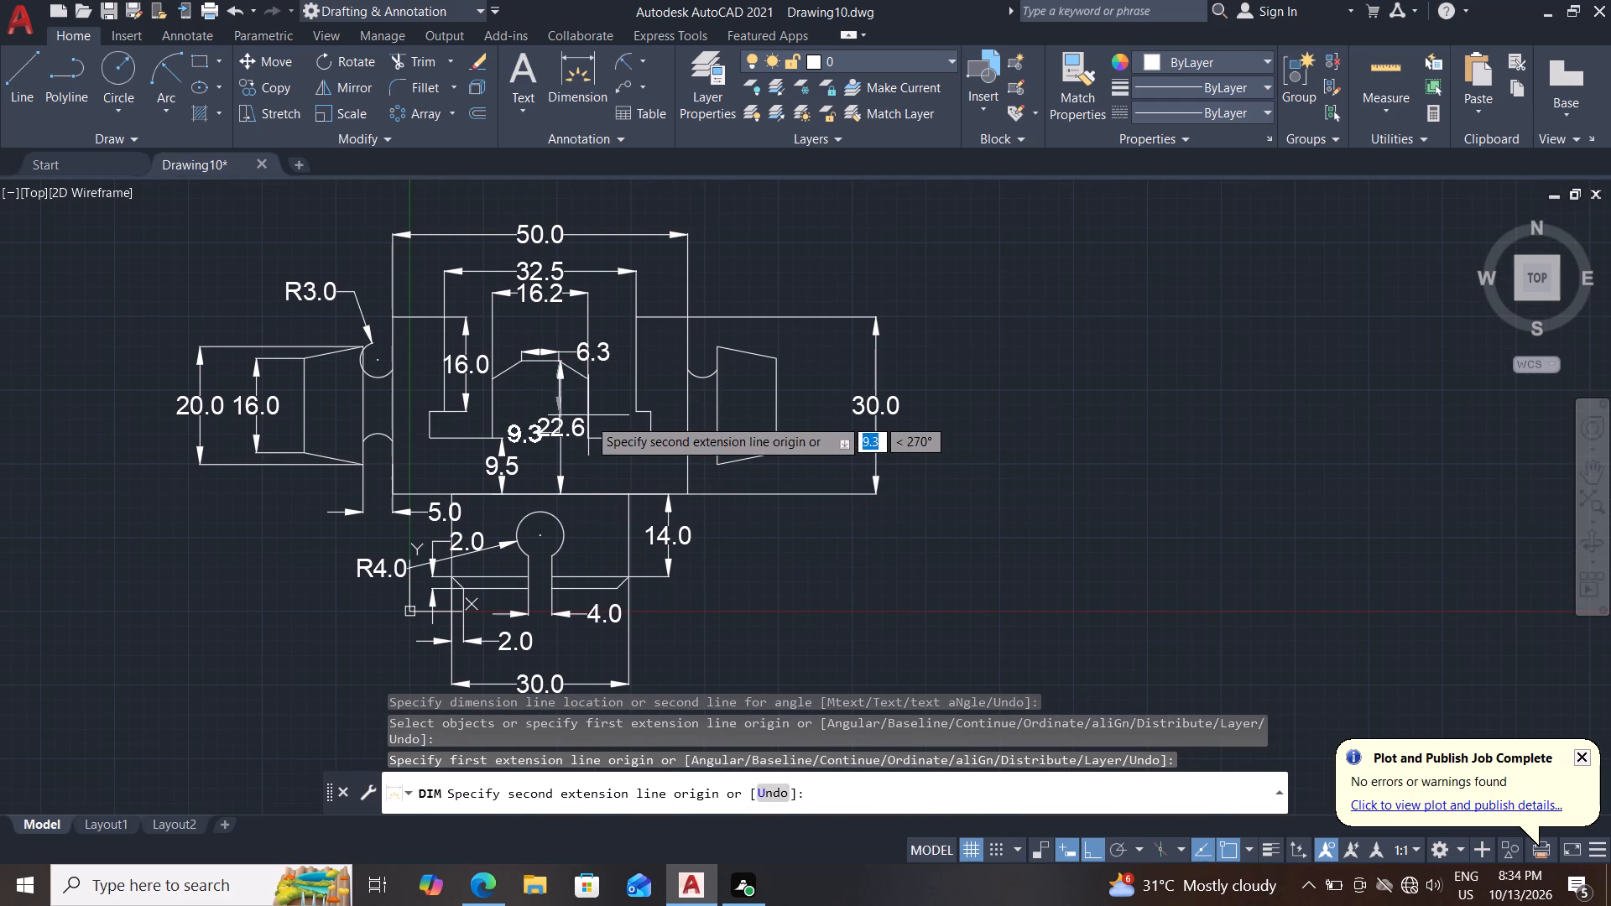
left_click(587, 431)
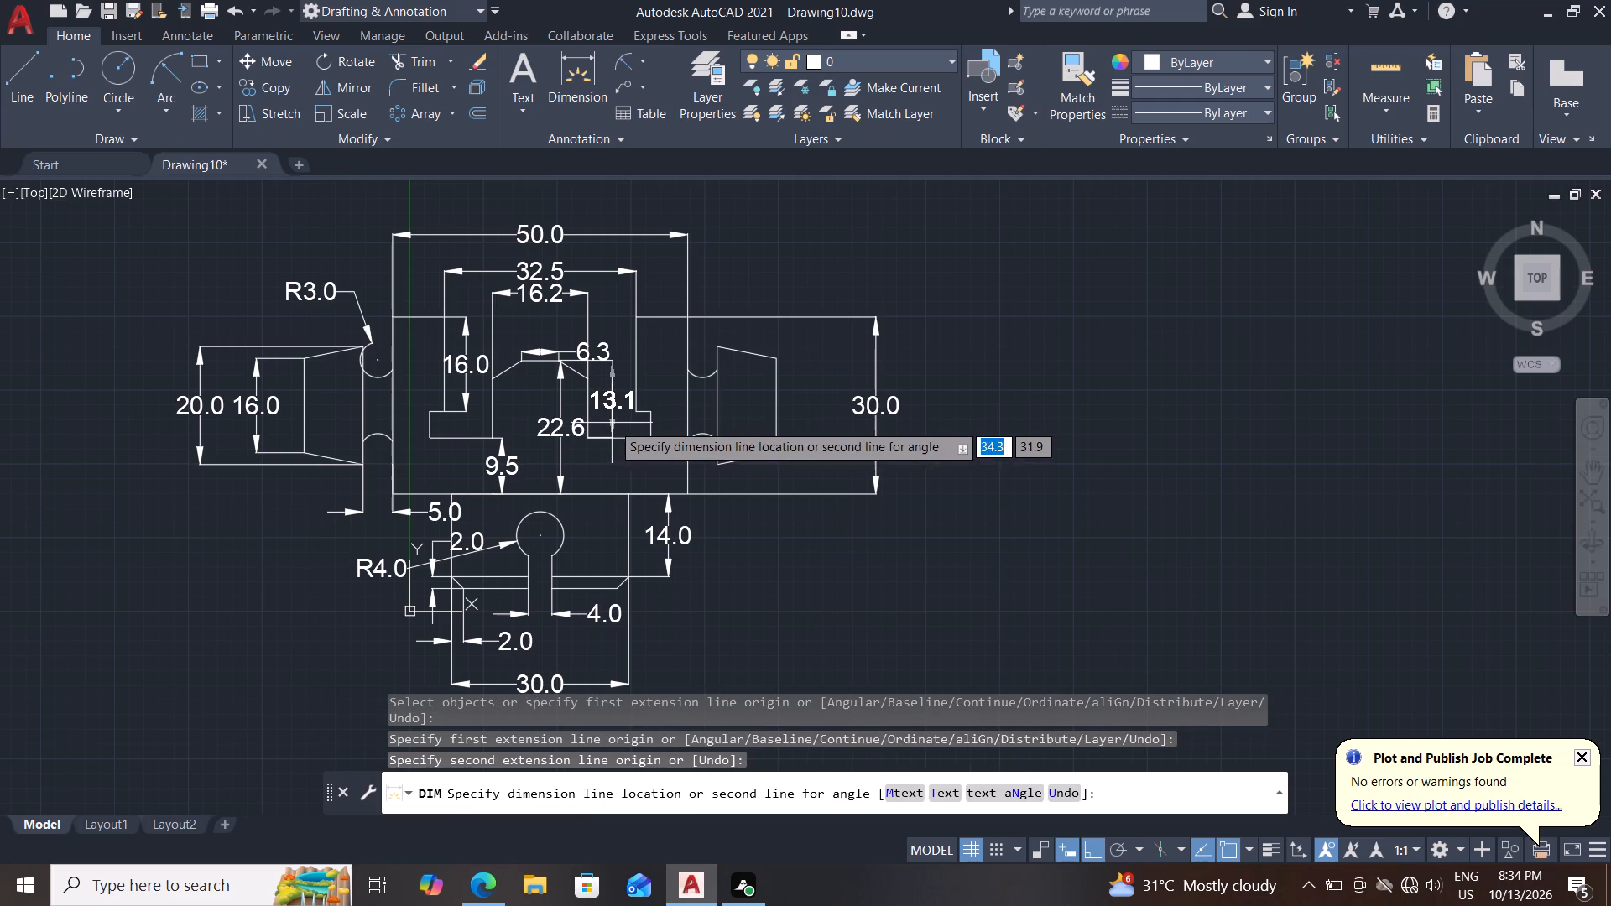
left_click(612, 423)
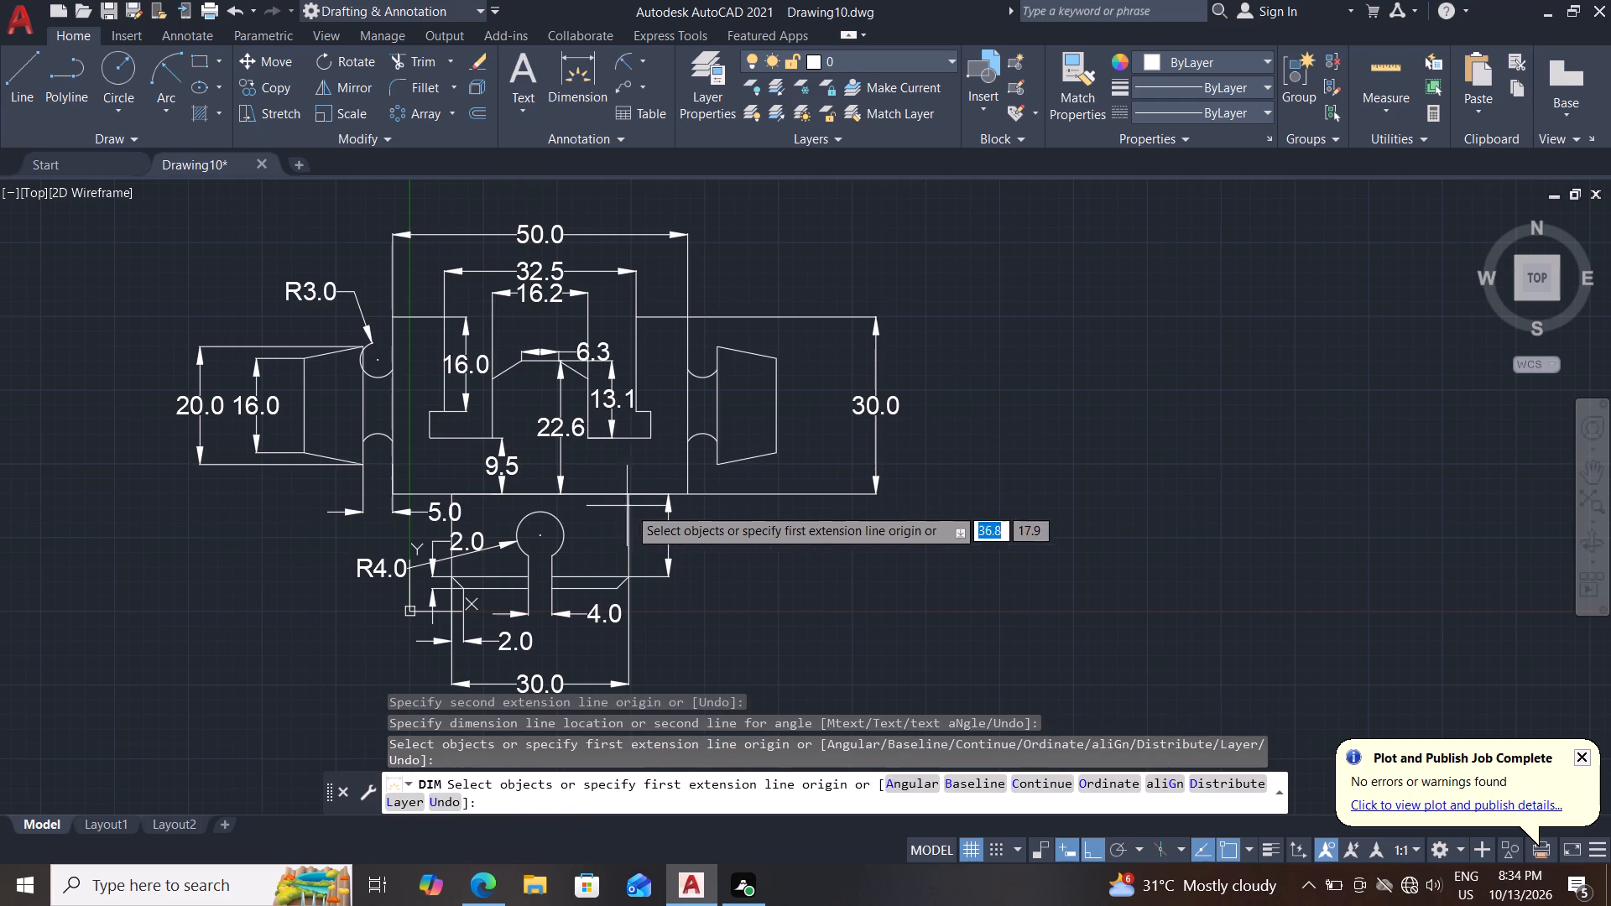
Dimension the recess's full depth from its floor to the upper body's top edge, beside the recess's right wall.
middle_click_drag(648, 513, 648, 532)
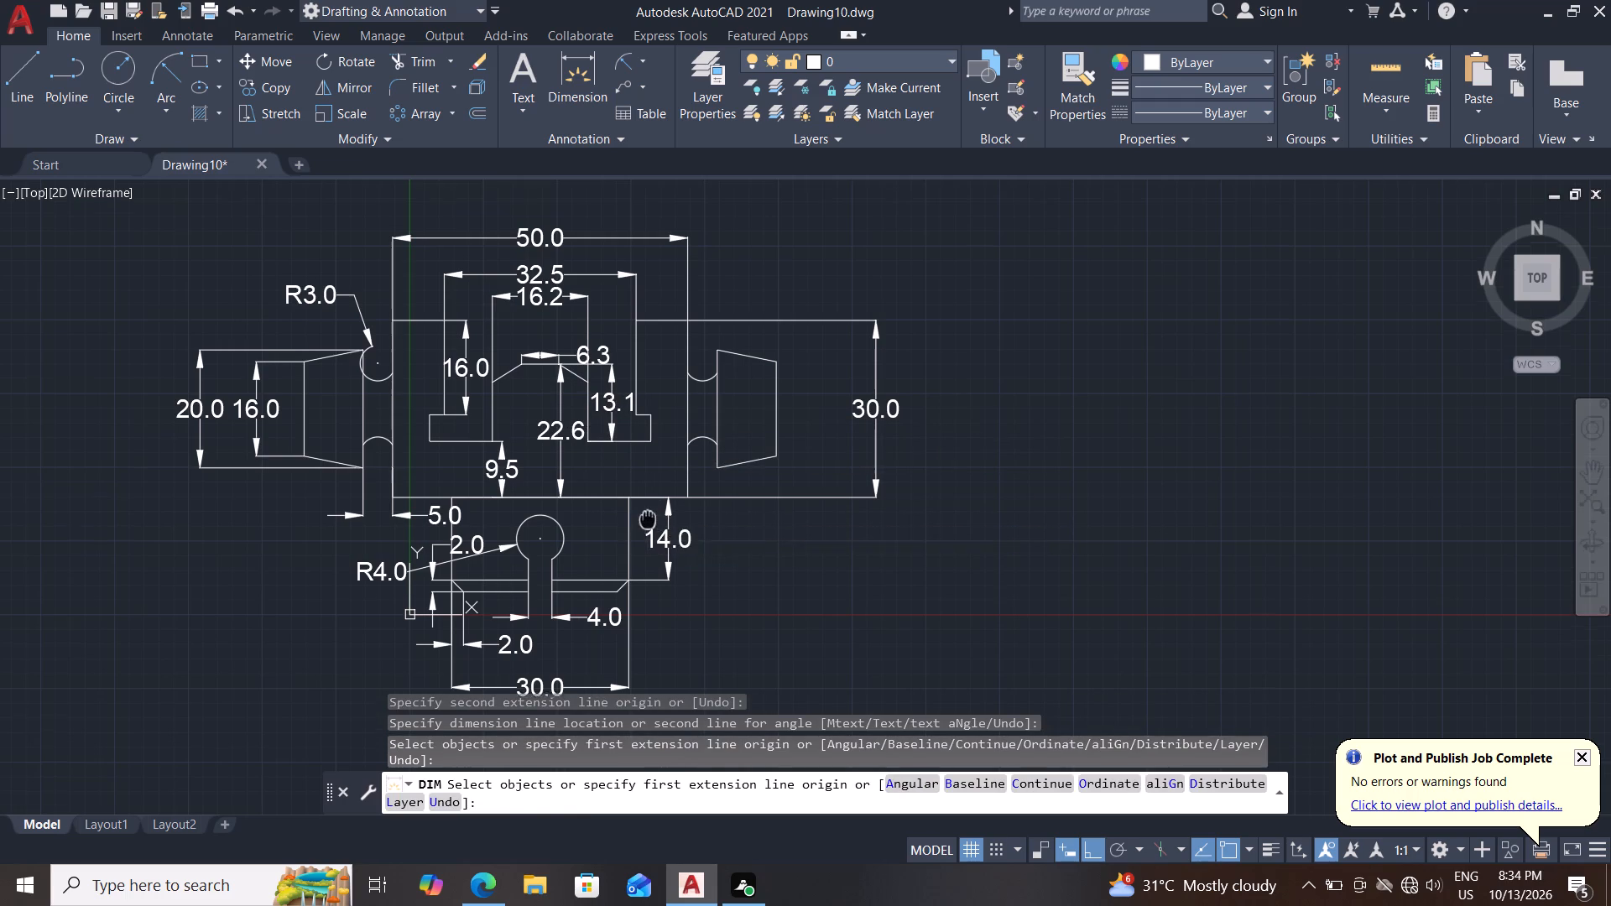
middle_click_drag(648, 532, 648, 546)
left_click(652, 471)
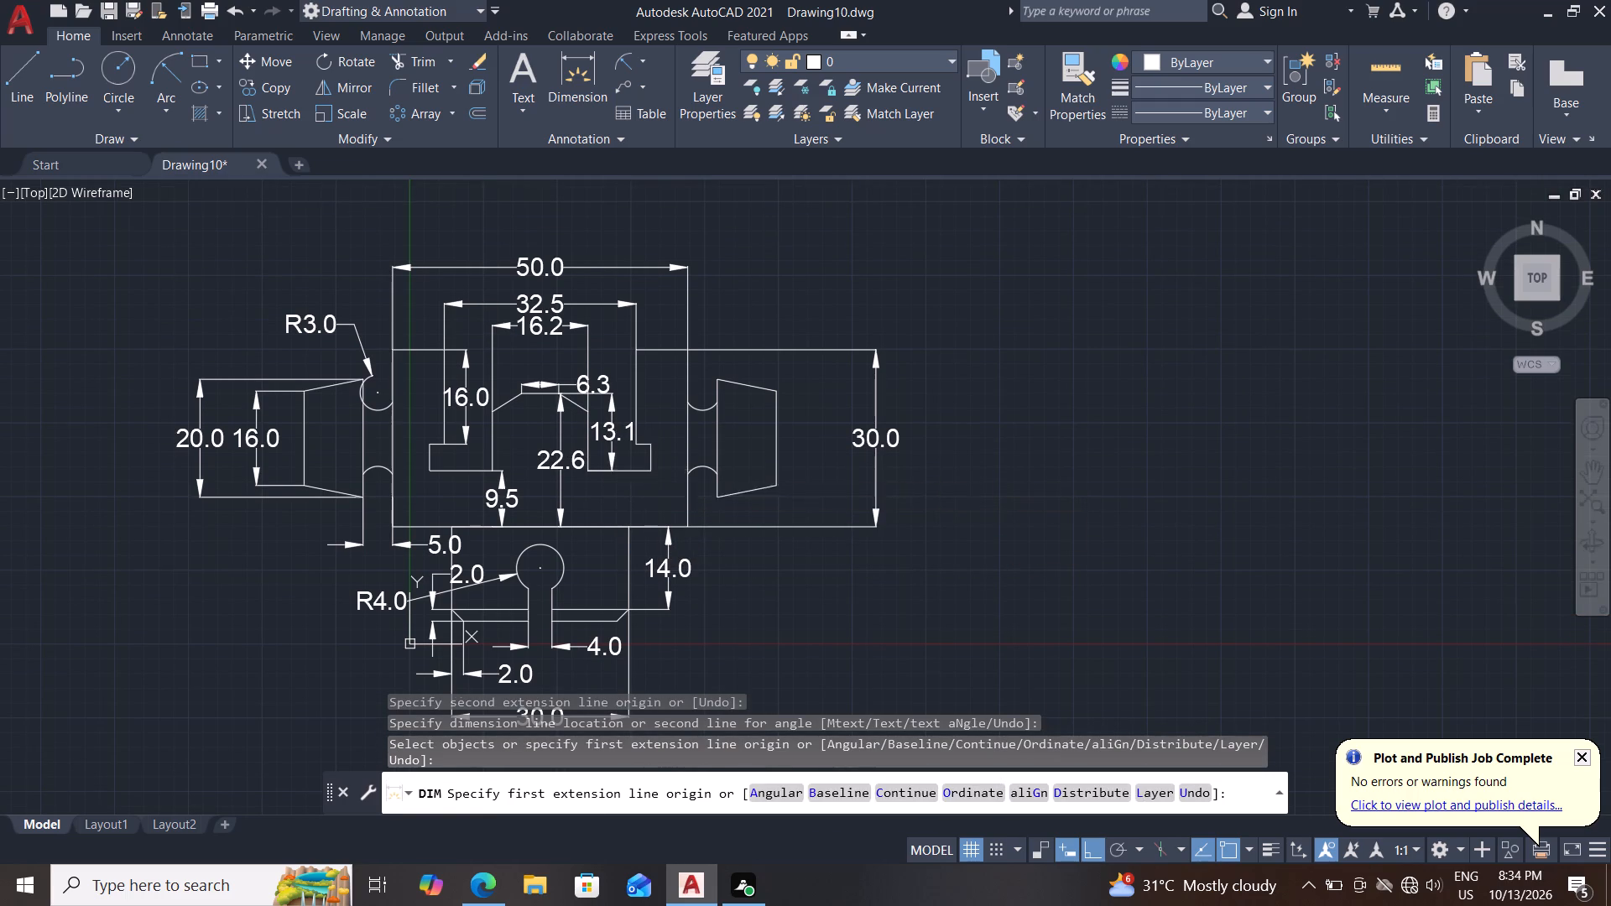
left_click(634, 353)
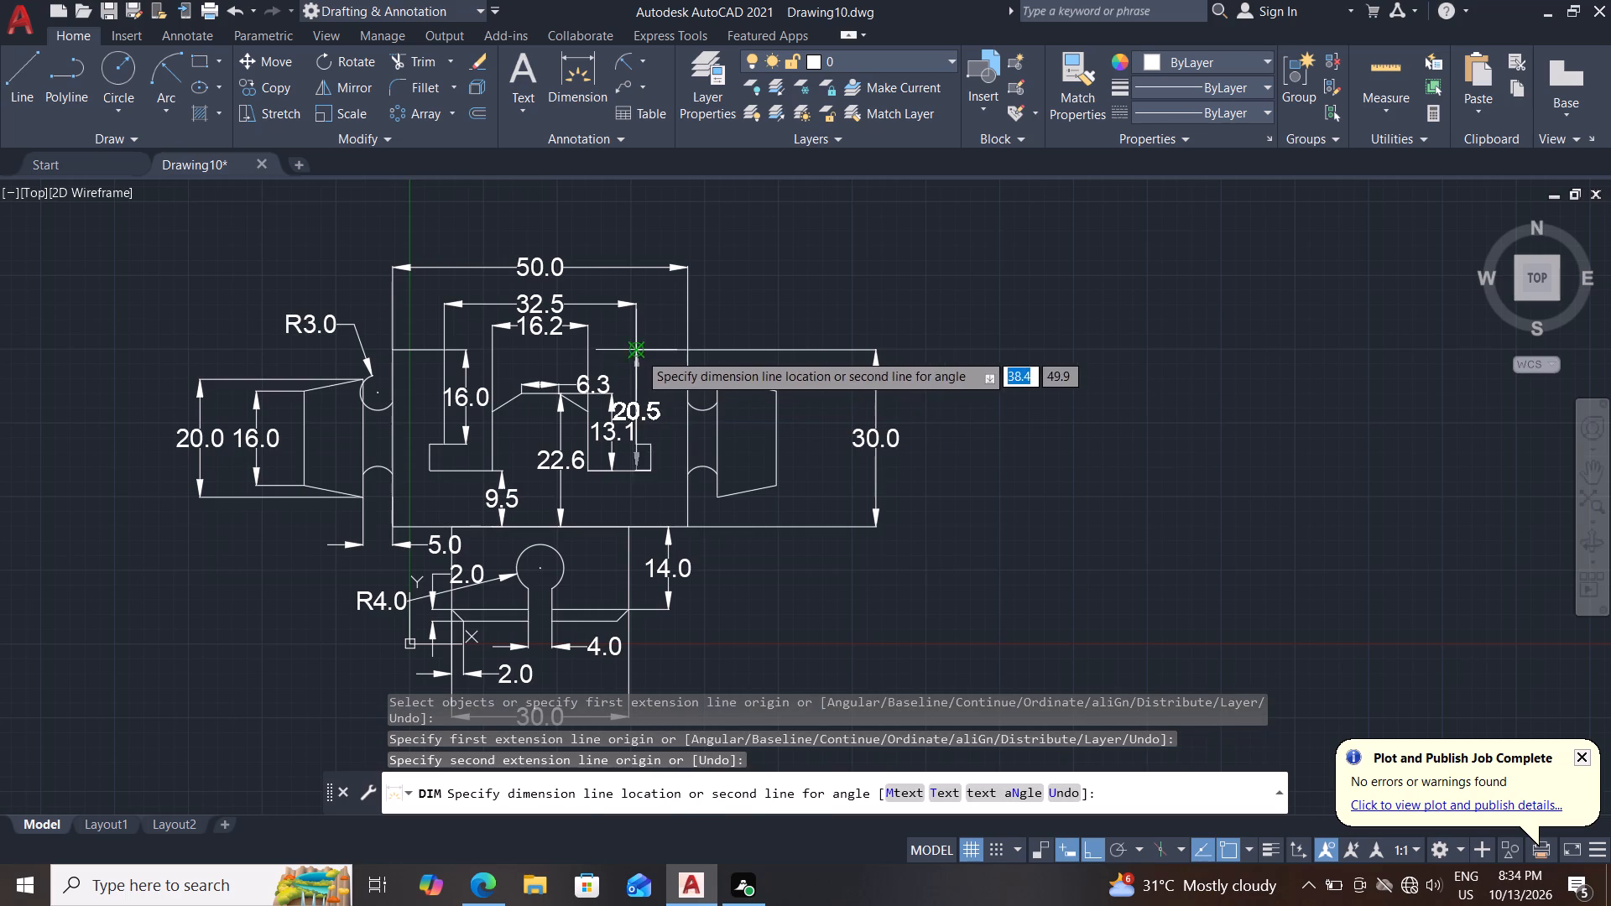
left_click(671, 399)
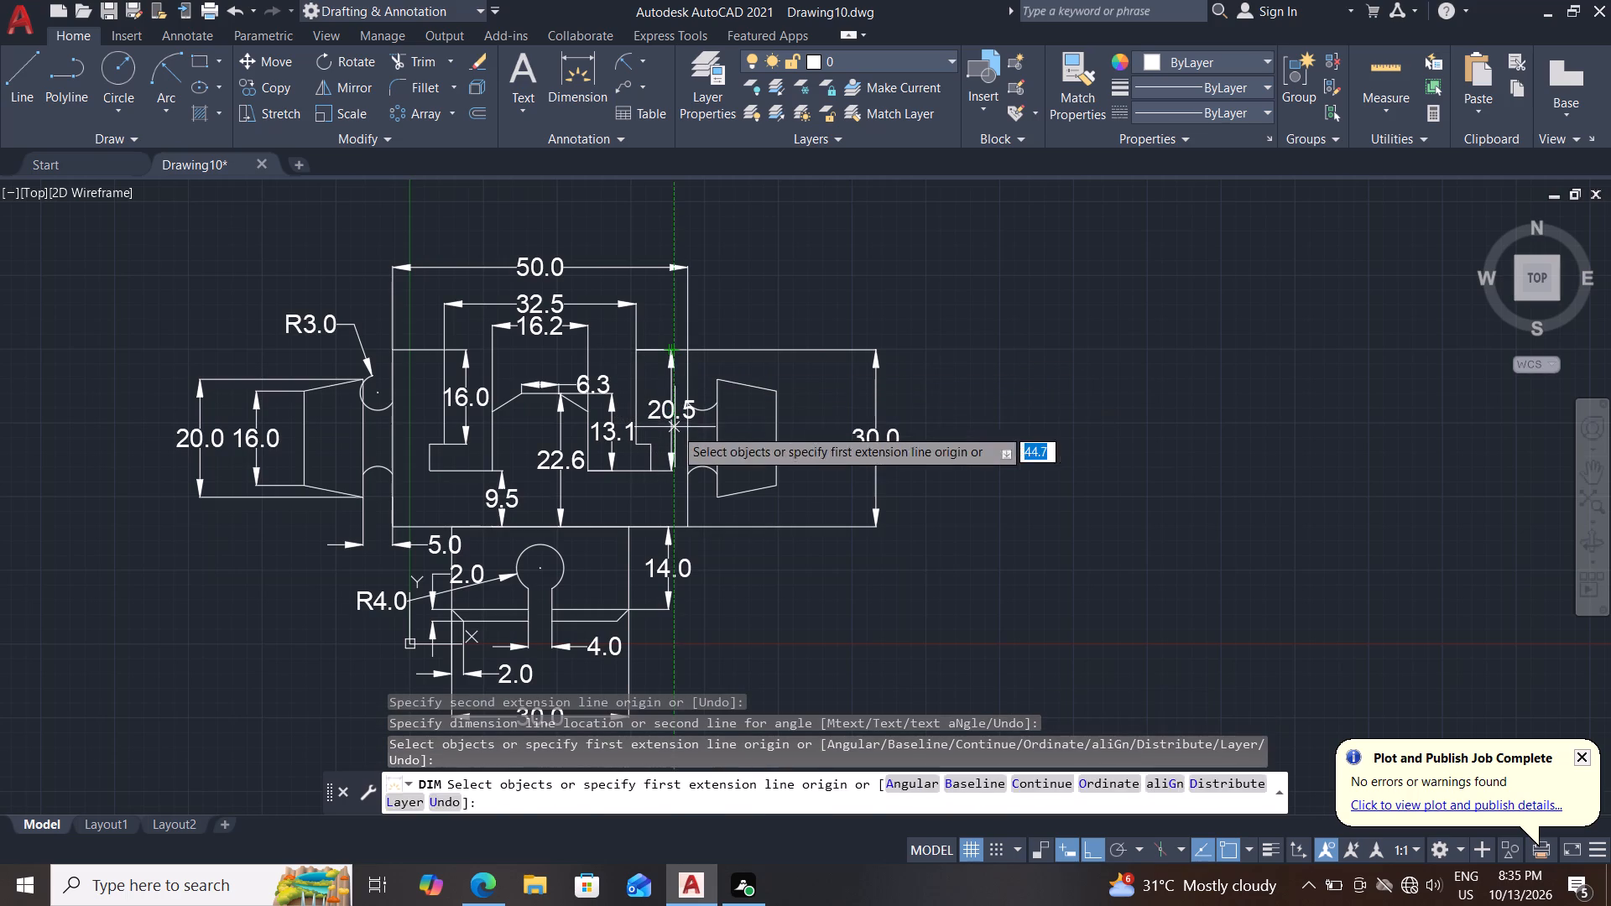
middle_click_drag(925, 457, 1000, 416)
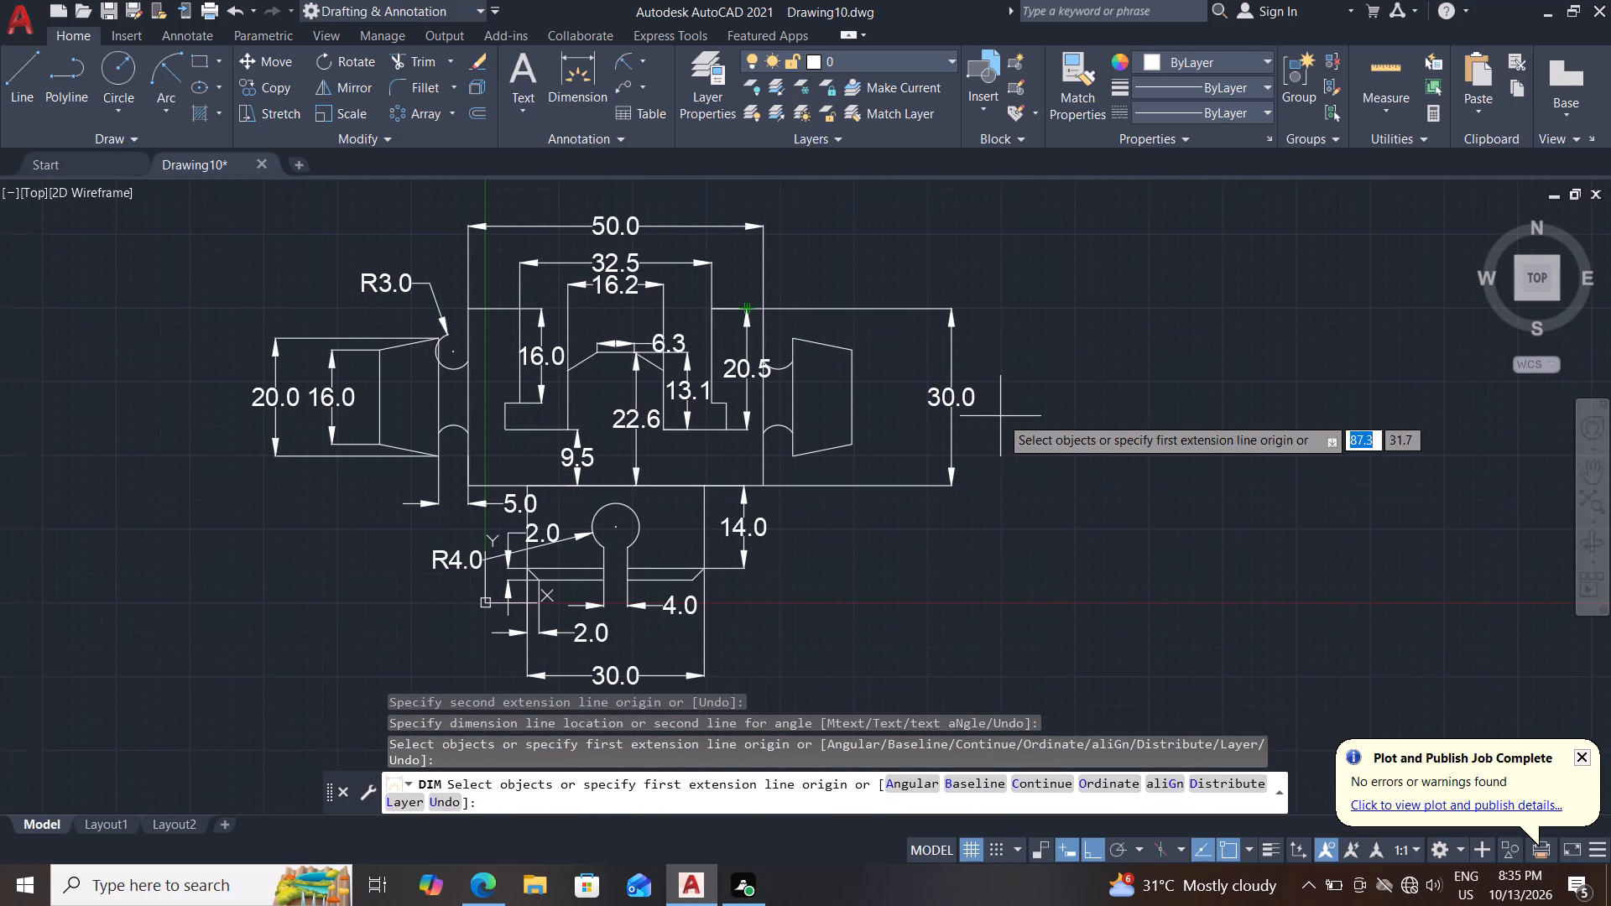
key("Escape")
key("Escape")
key("Escape")
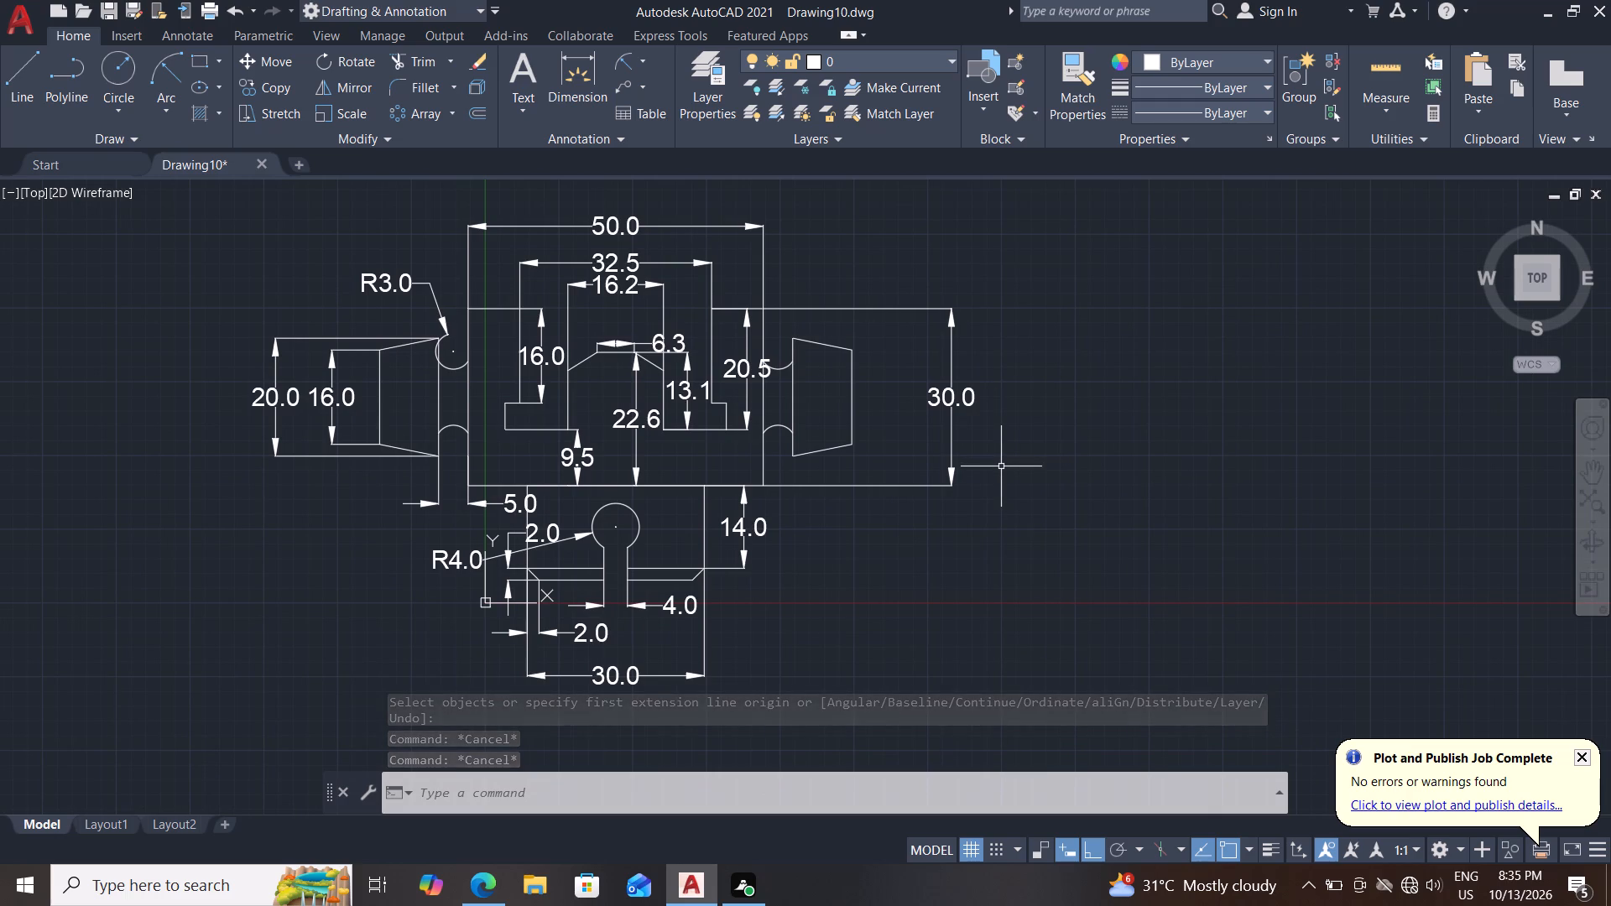
Modify the Standard dimension style to an arrow size of 1.5 and a text height of 1.5.
middle_click_drag(910, 522, 967, 501)
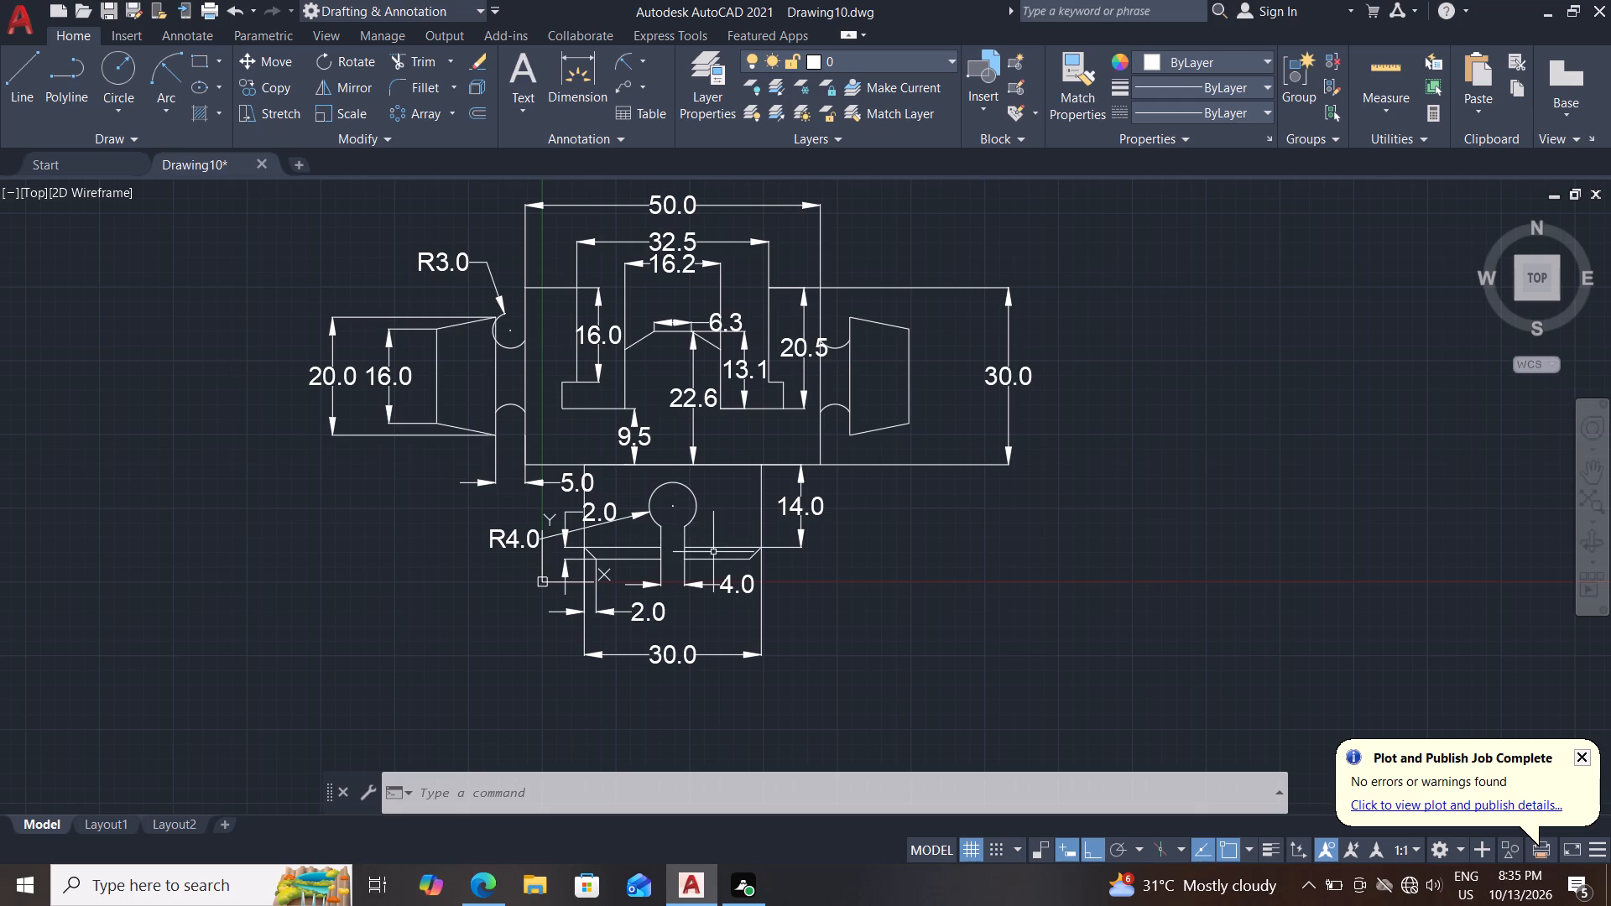
middle_click_drag(816, 492, 783, 564)
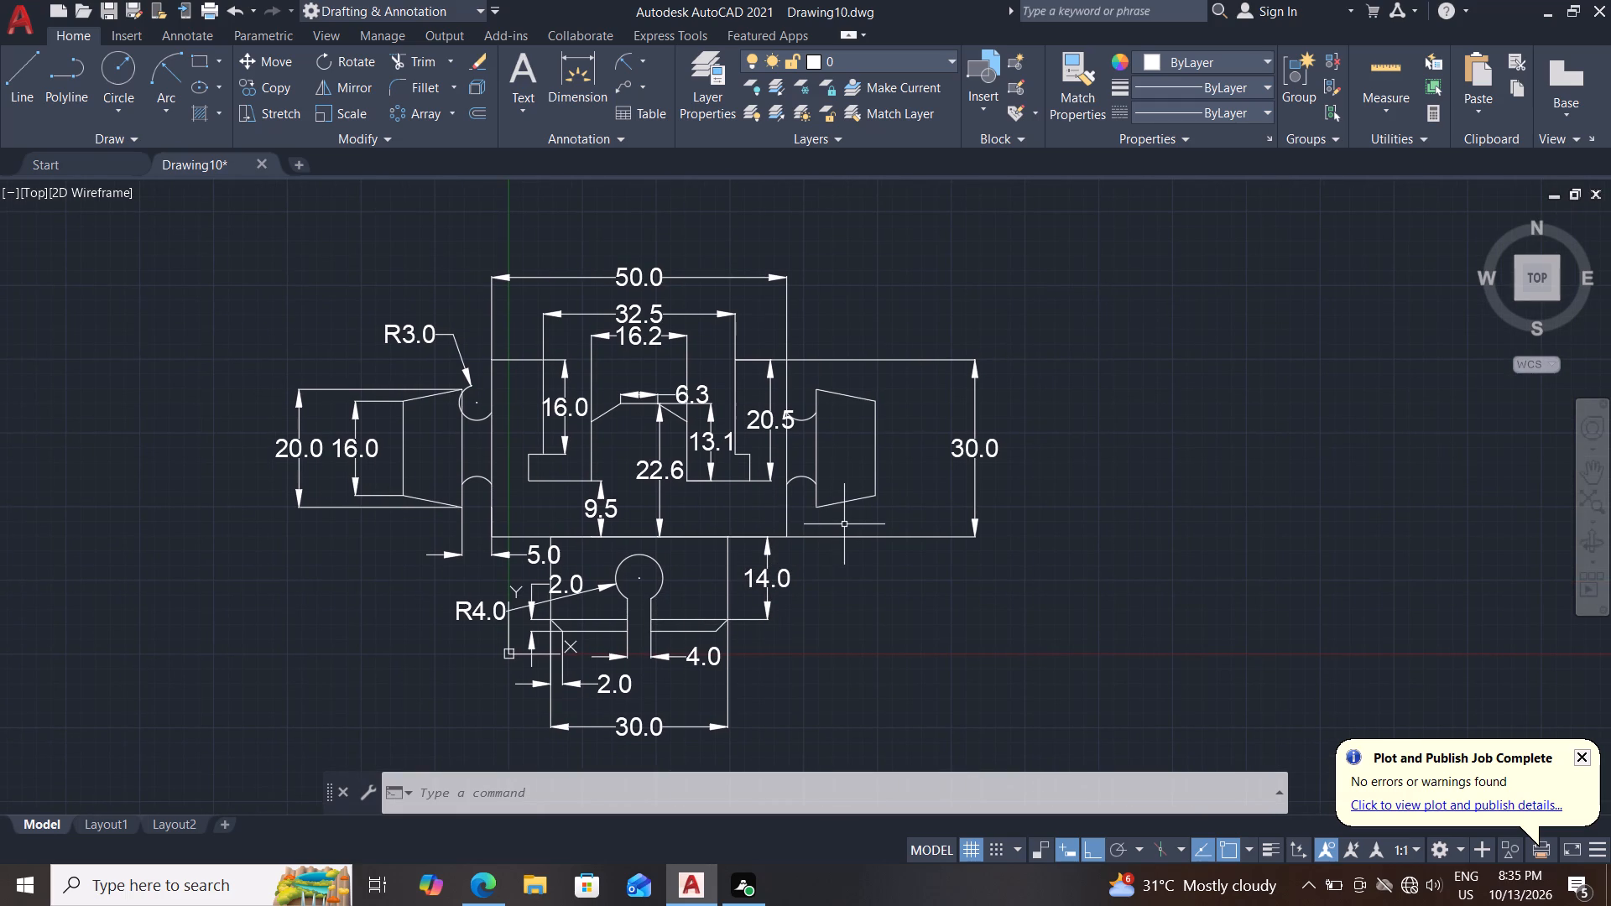
key("d")
key("Return")
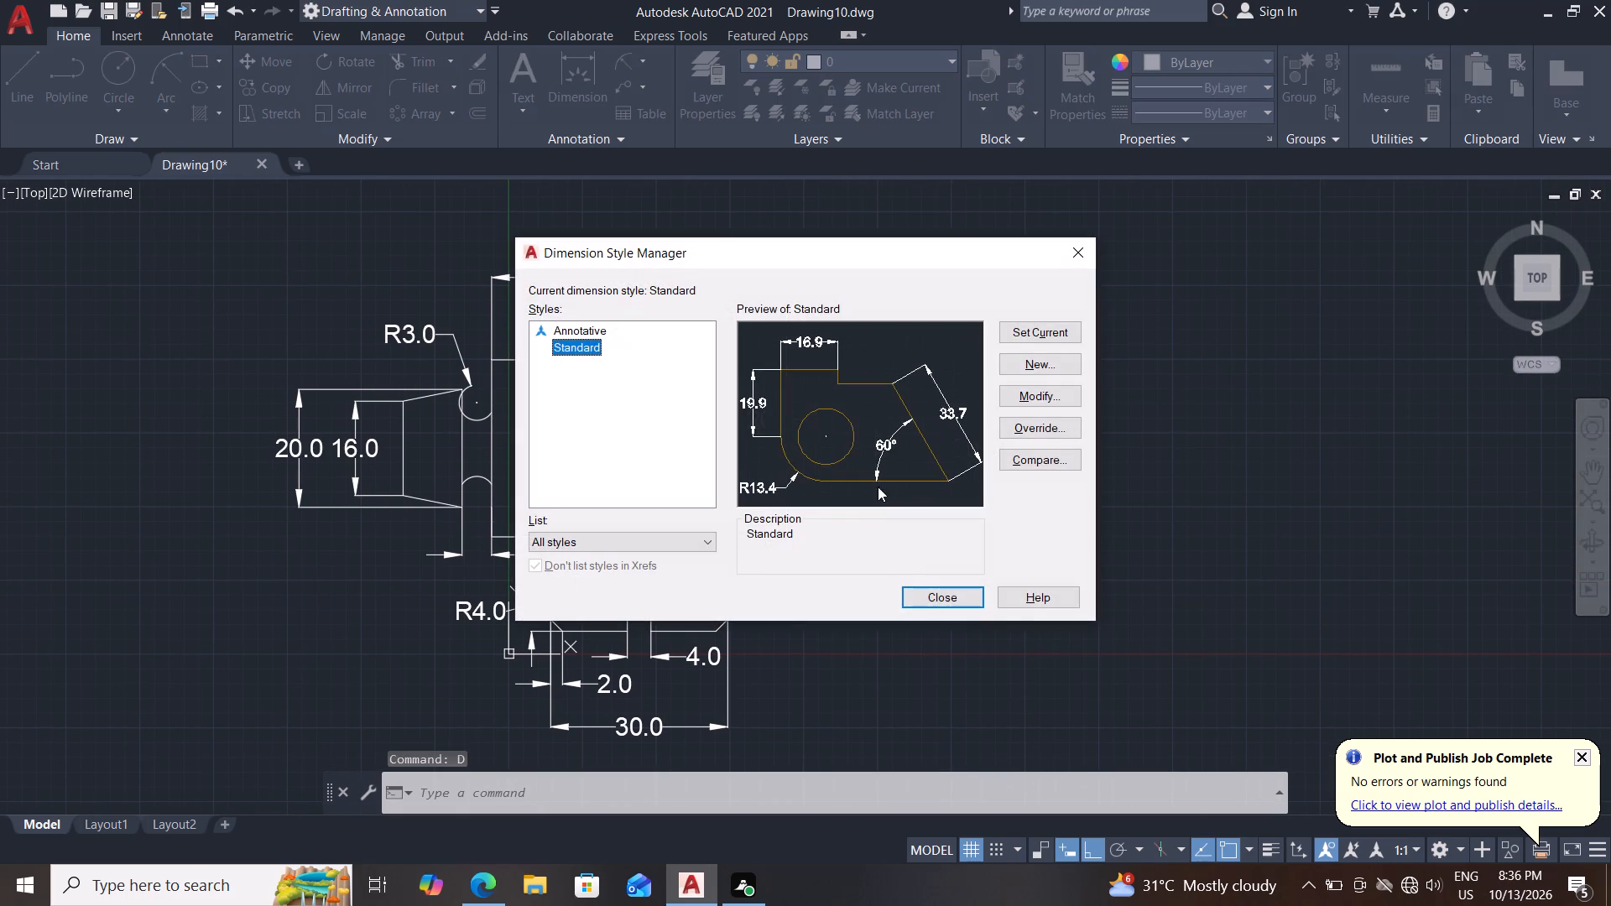
left_click(1048, 397)
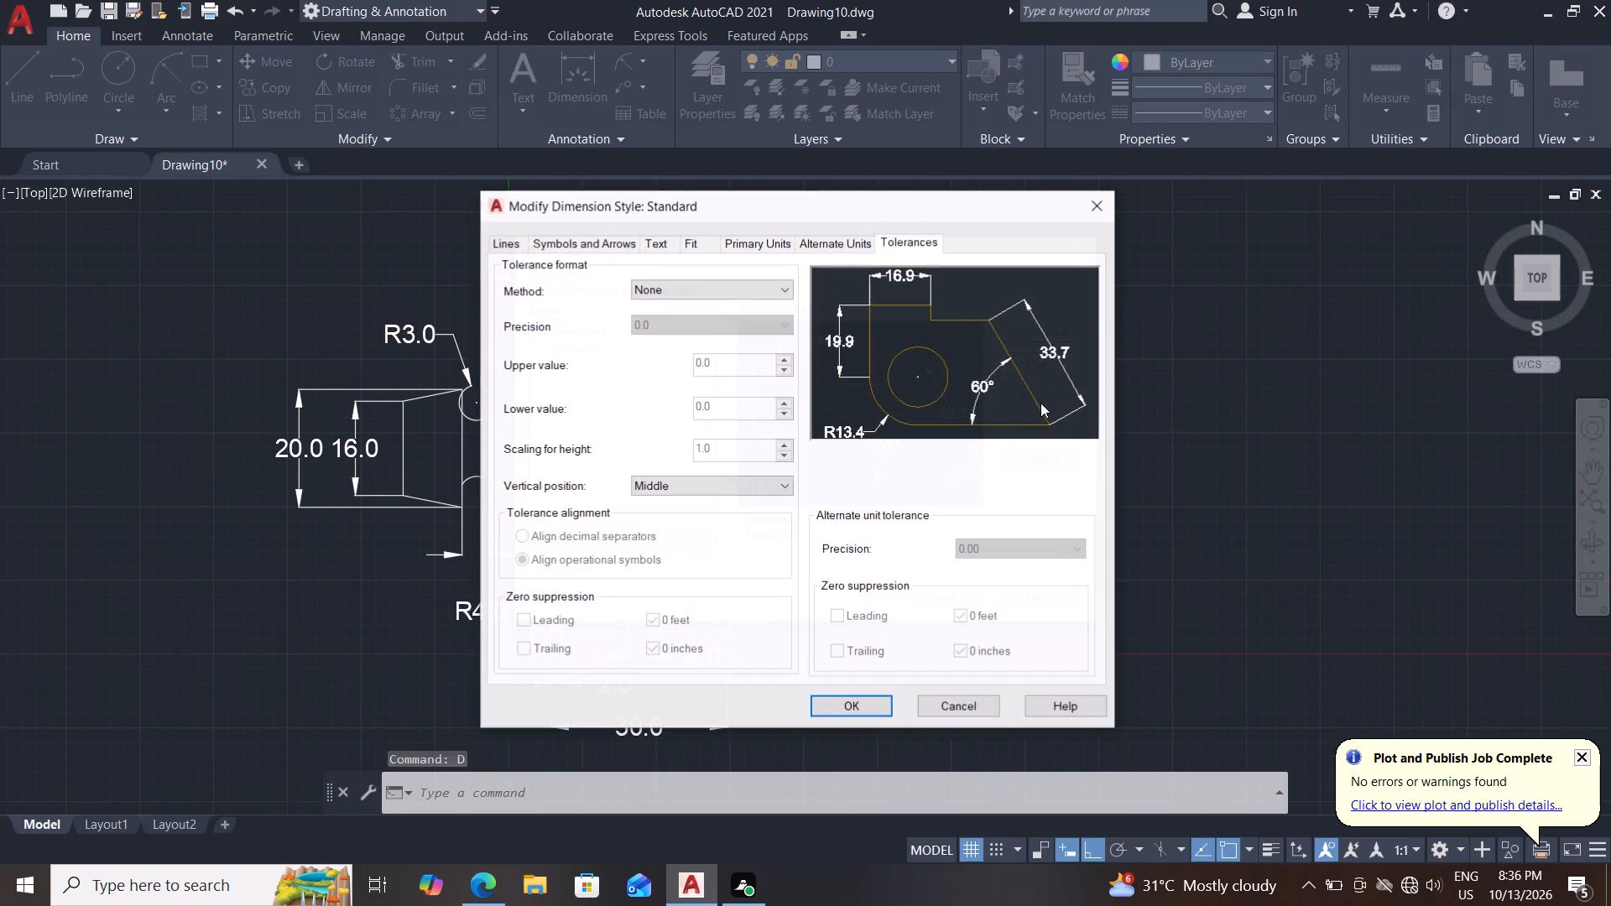
left_click(574, 242)
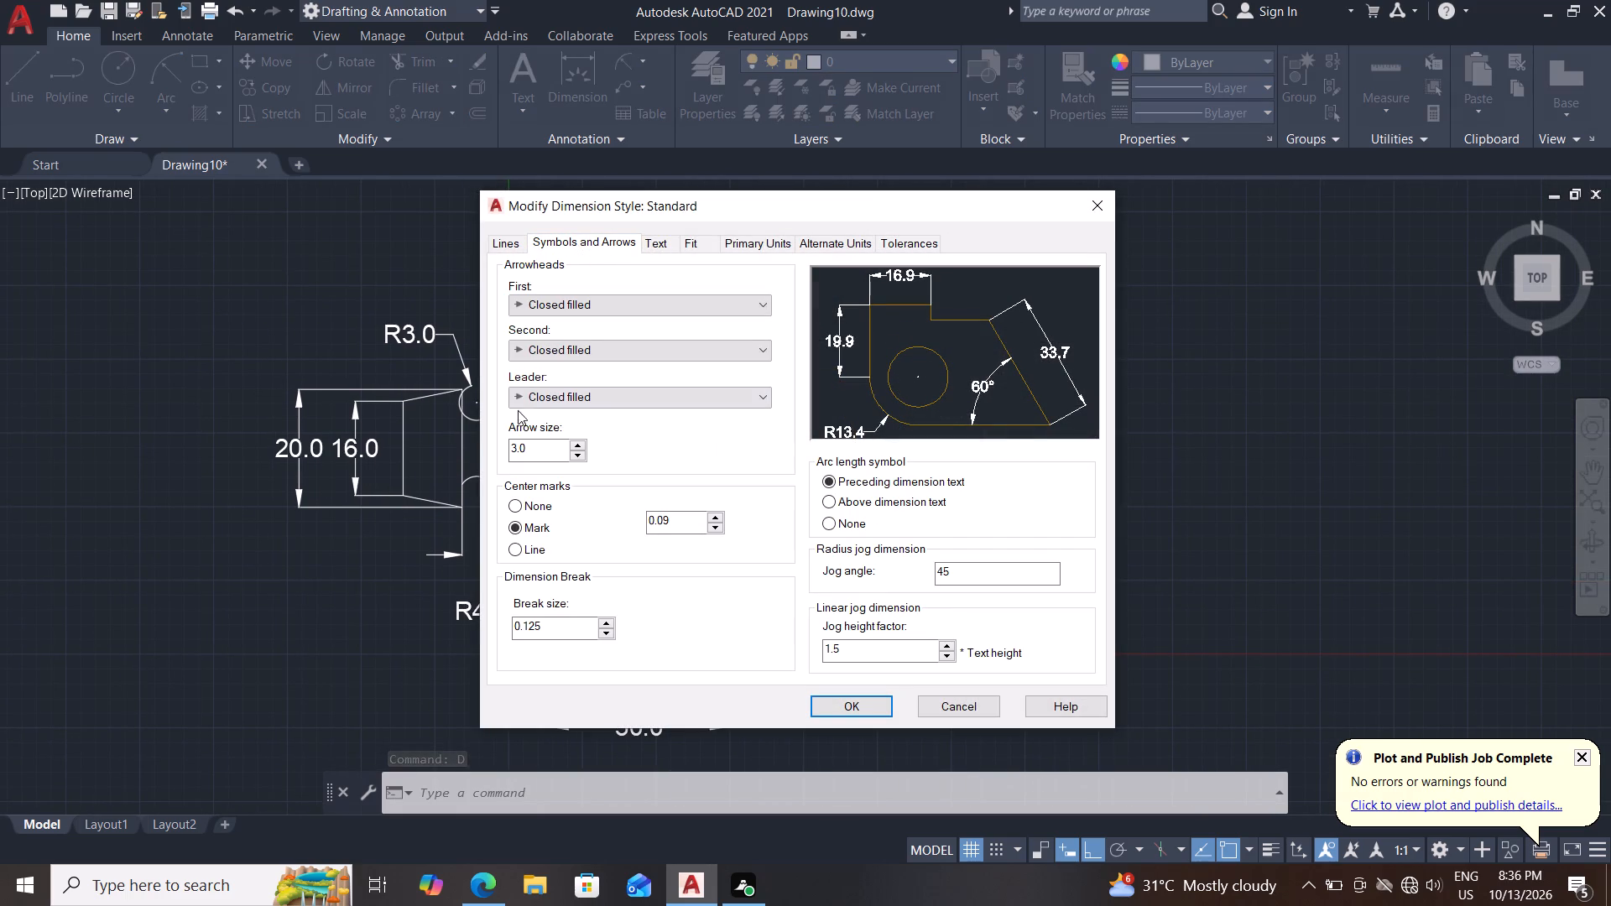
left_click_drag(540, 455, 447, 463)
type("1.5")
key("Return")
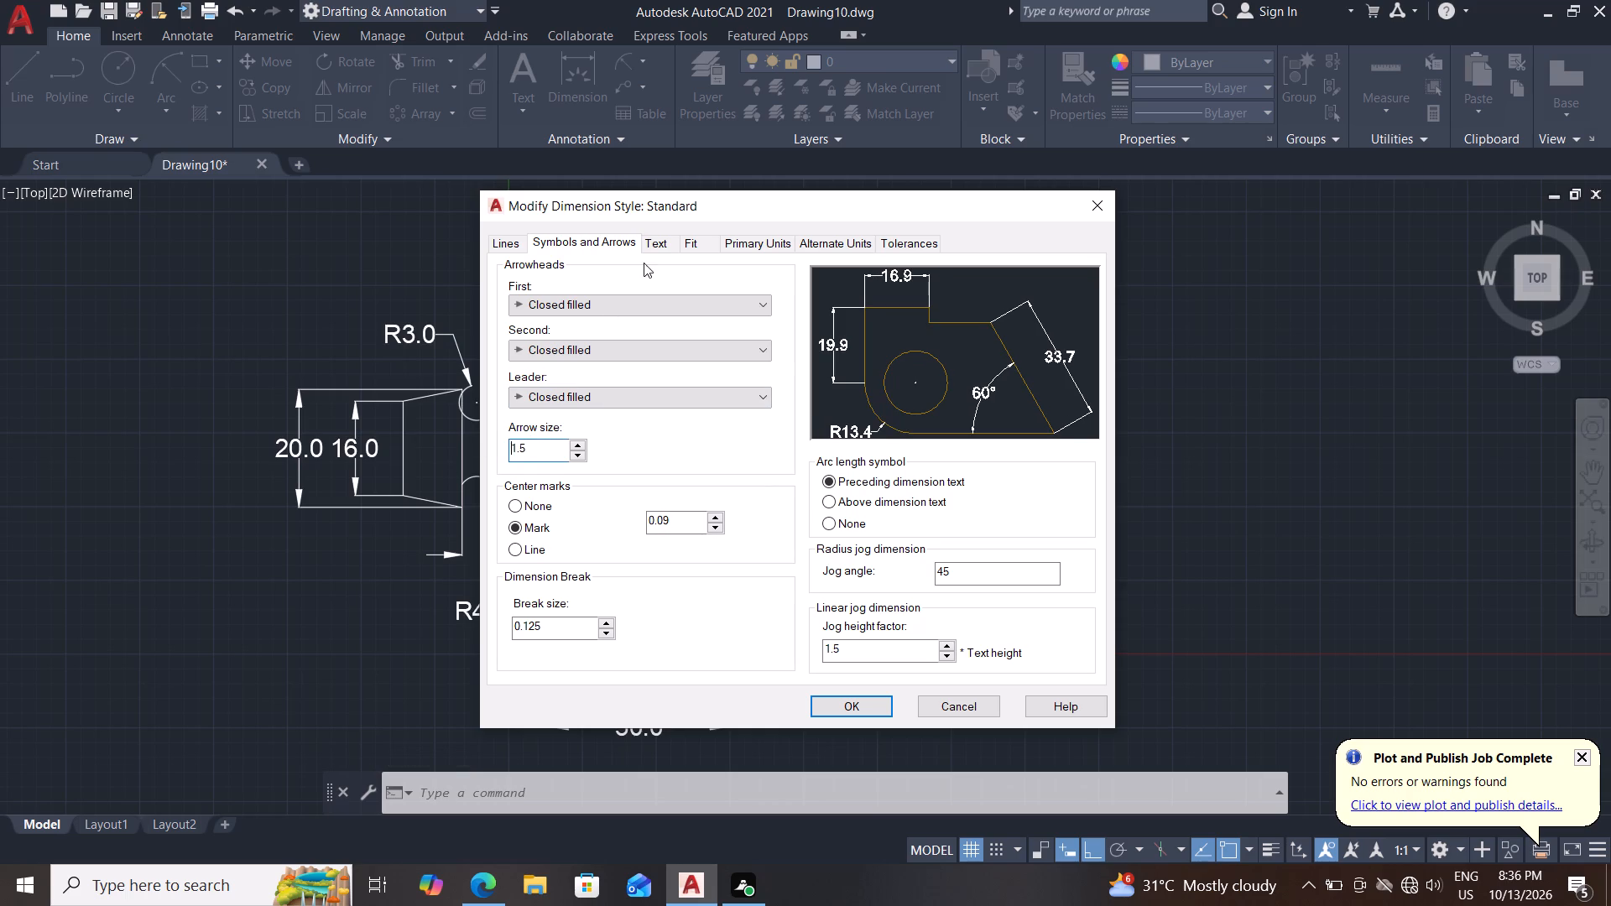
left_click(667, 242)
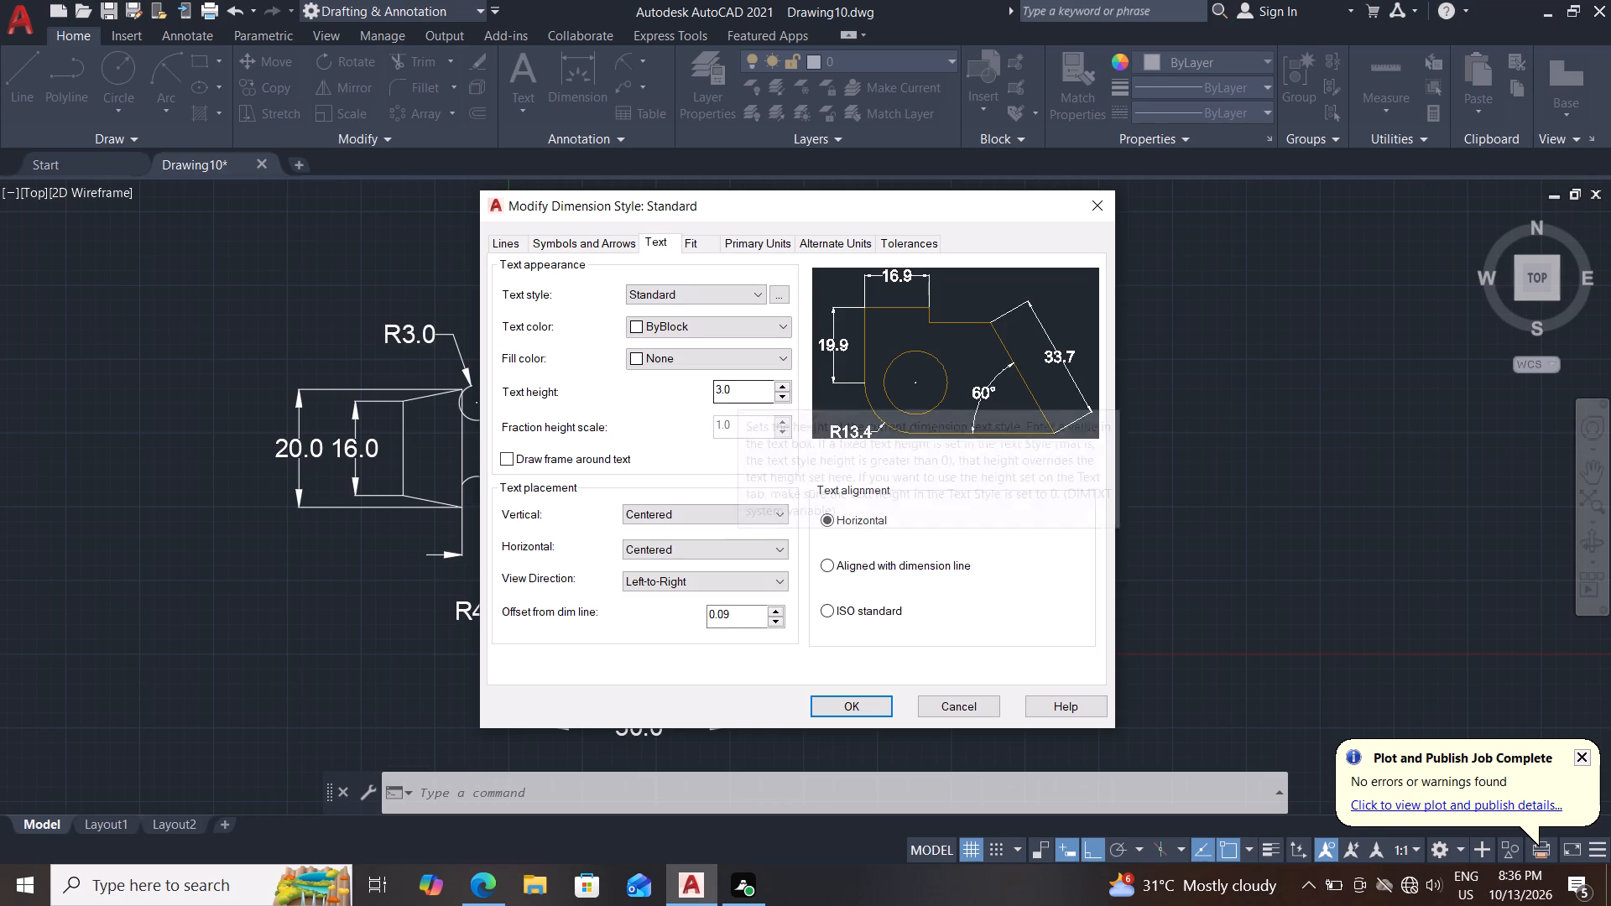
left_click_drag(738, 392, 664, 400)
type("1.5")
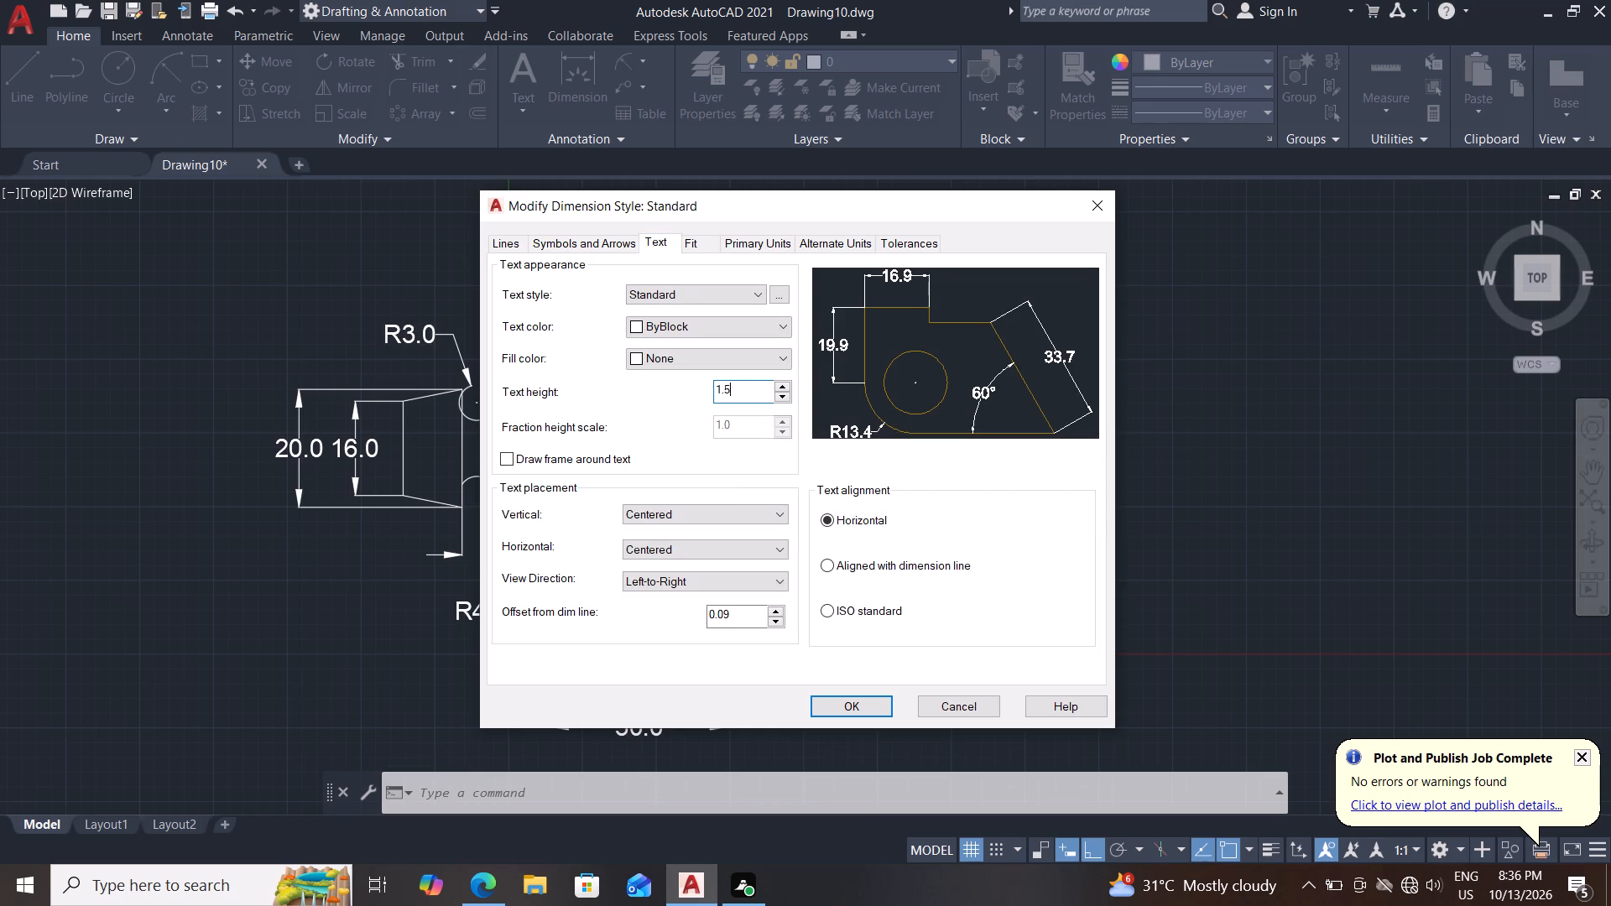
key("Return")
left_click(875, 706)
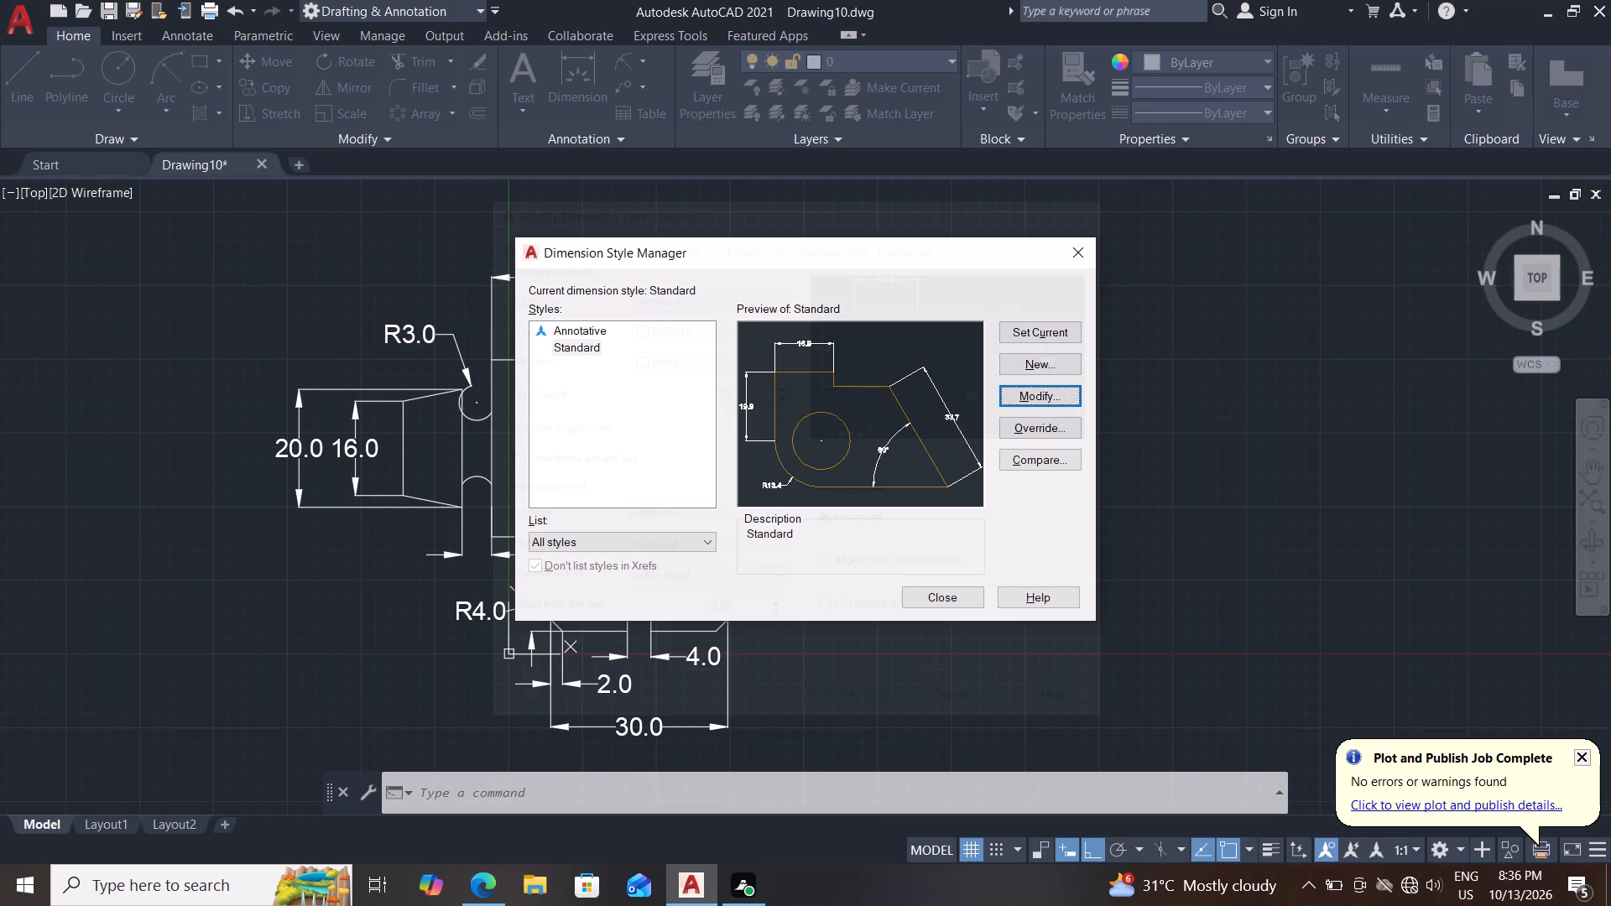
left_click(972, 603)
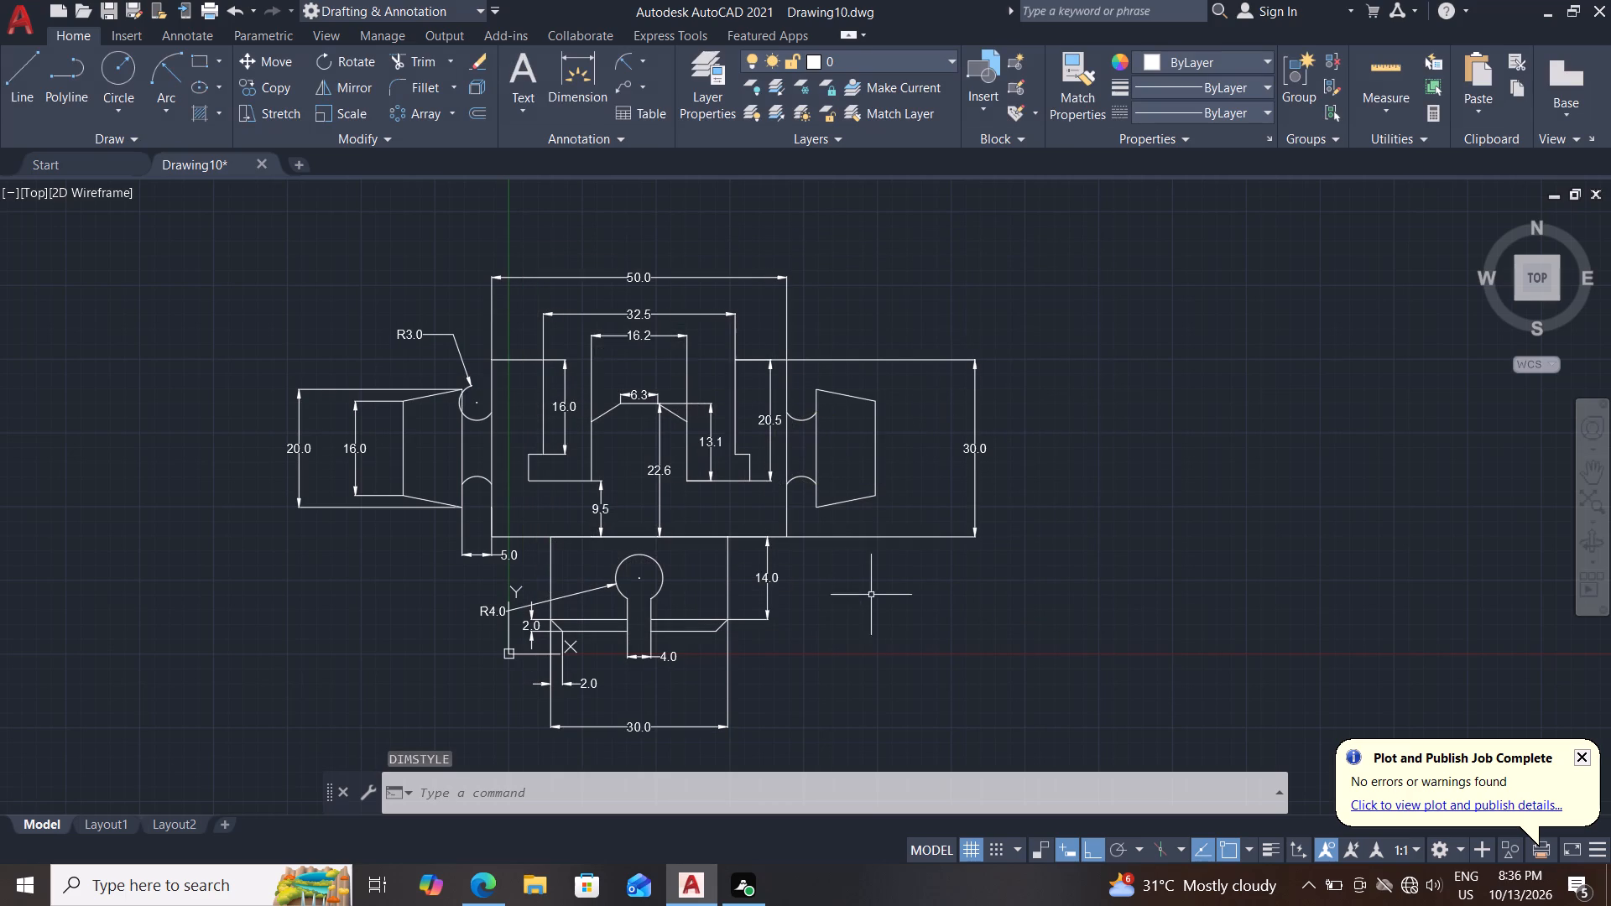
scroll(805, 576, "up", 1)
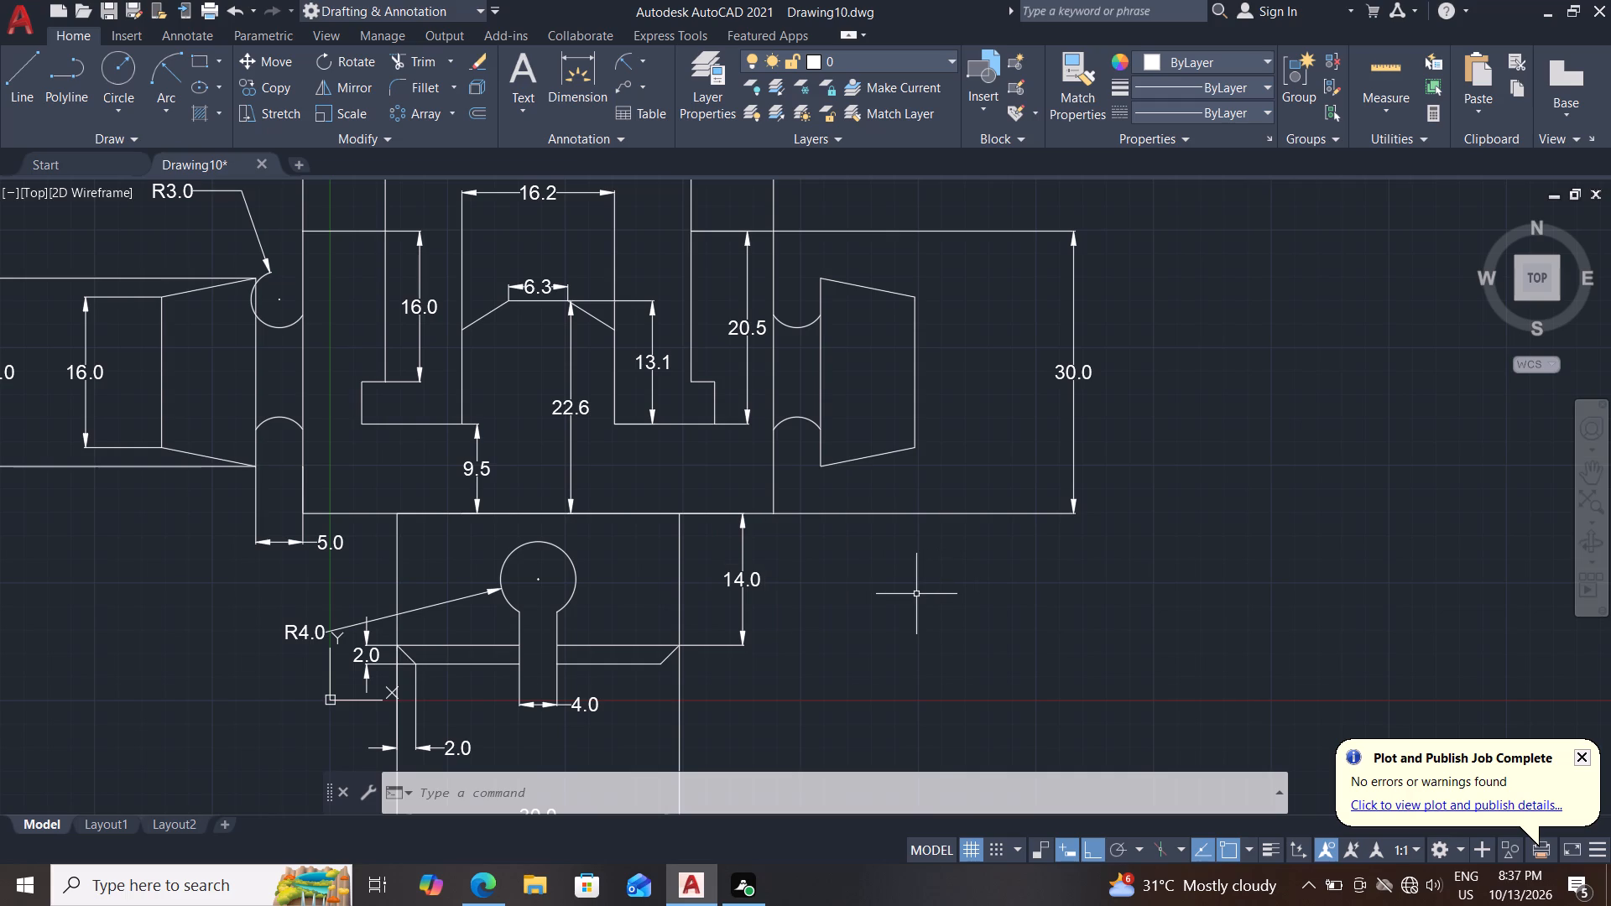
Set the upper body's overall height dimension to Green with a transparency of 30.
left_click(1134, 354)
left_click(1028, 426)
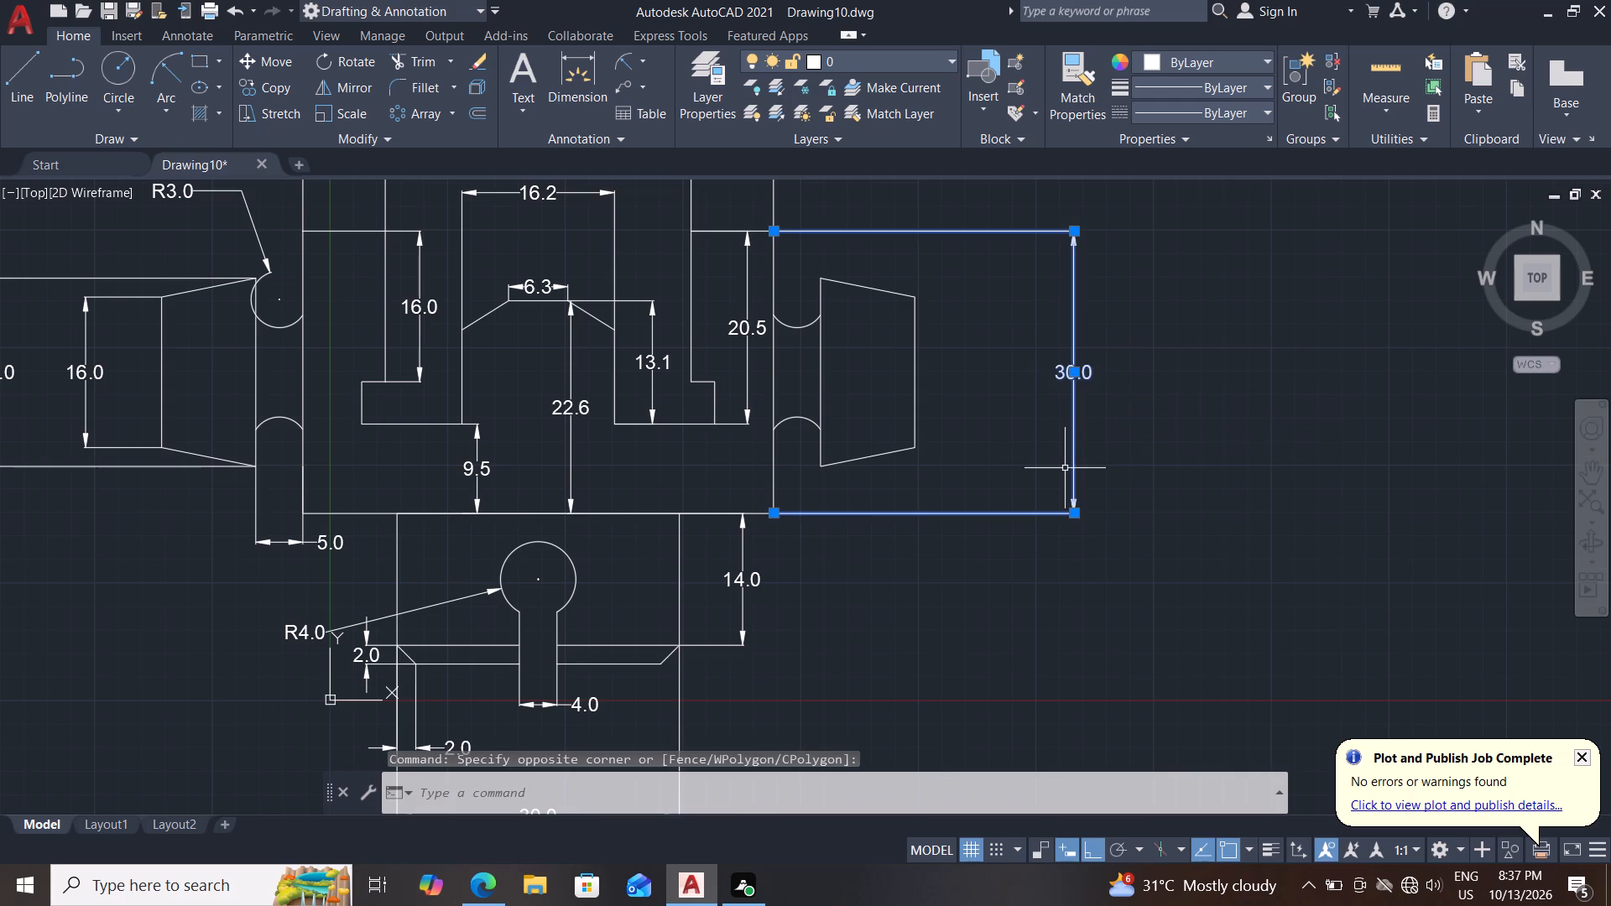
type("pr")
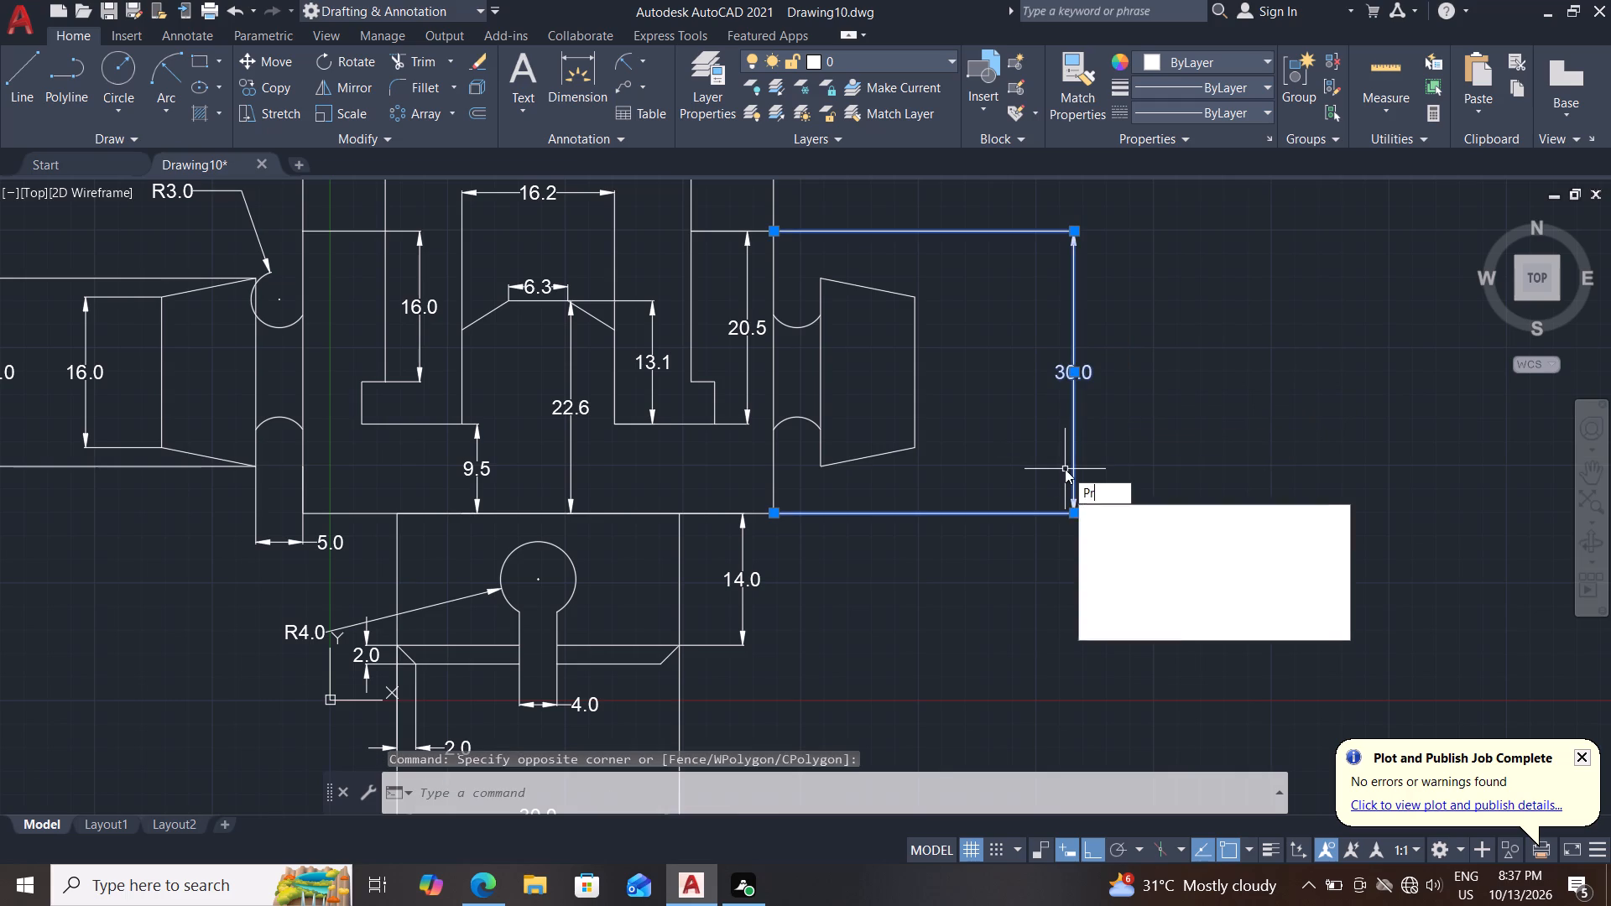
key("Return")
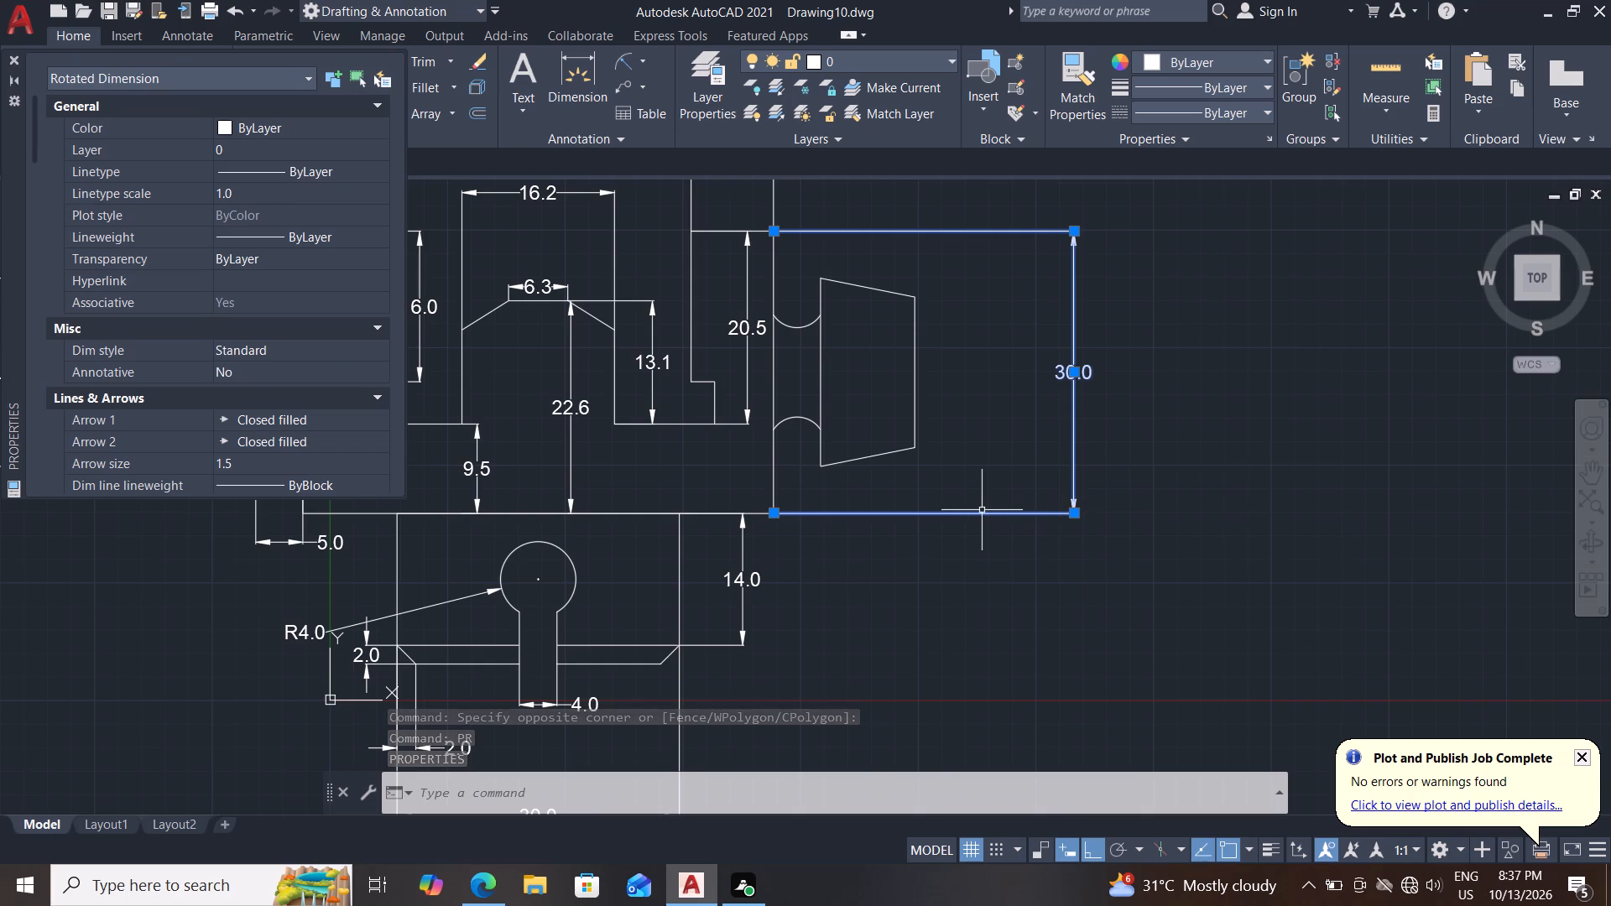
scroll(946, 521, "down", 1)
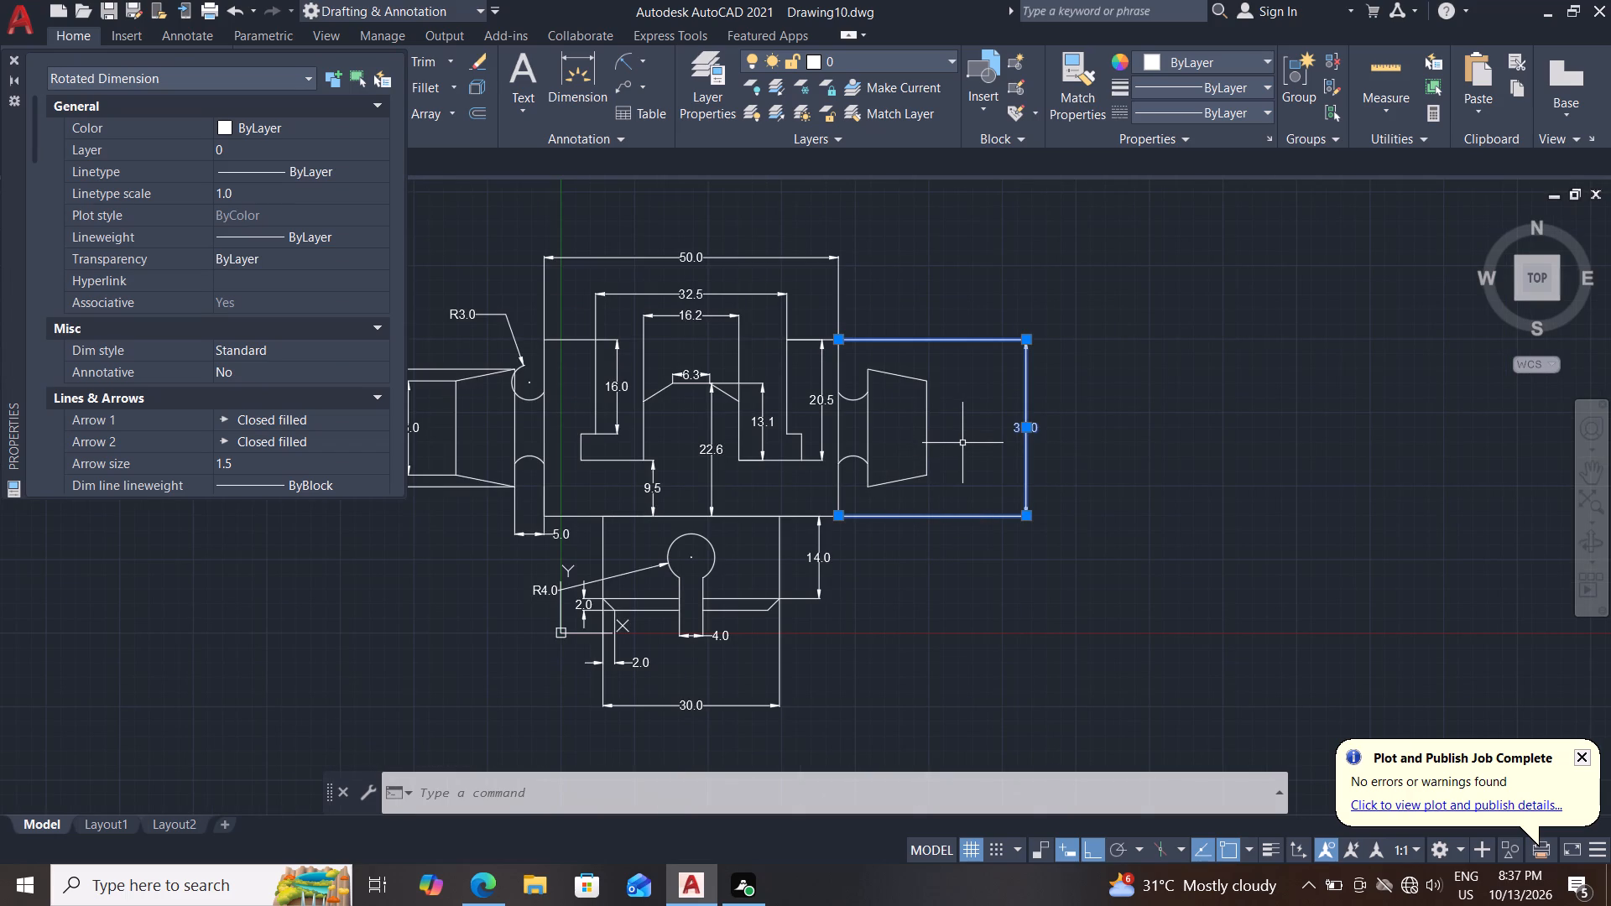
double_click(316, 125)
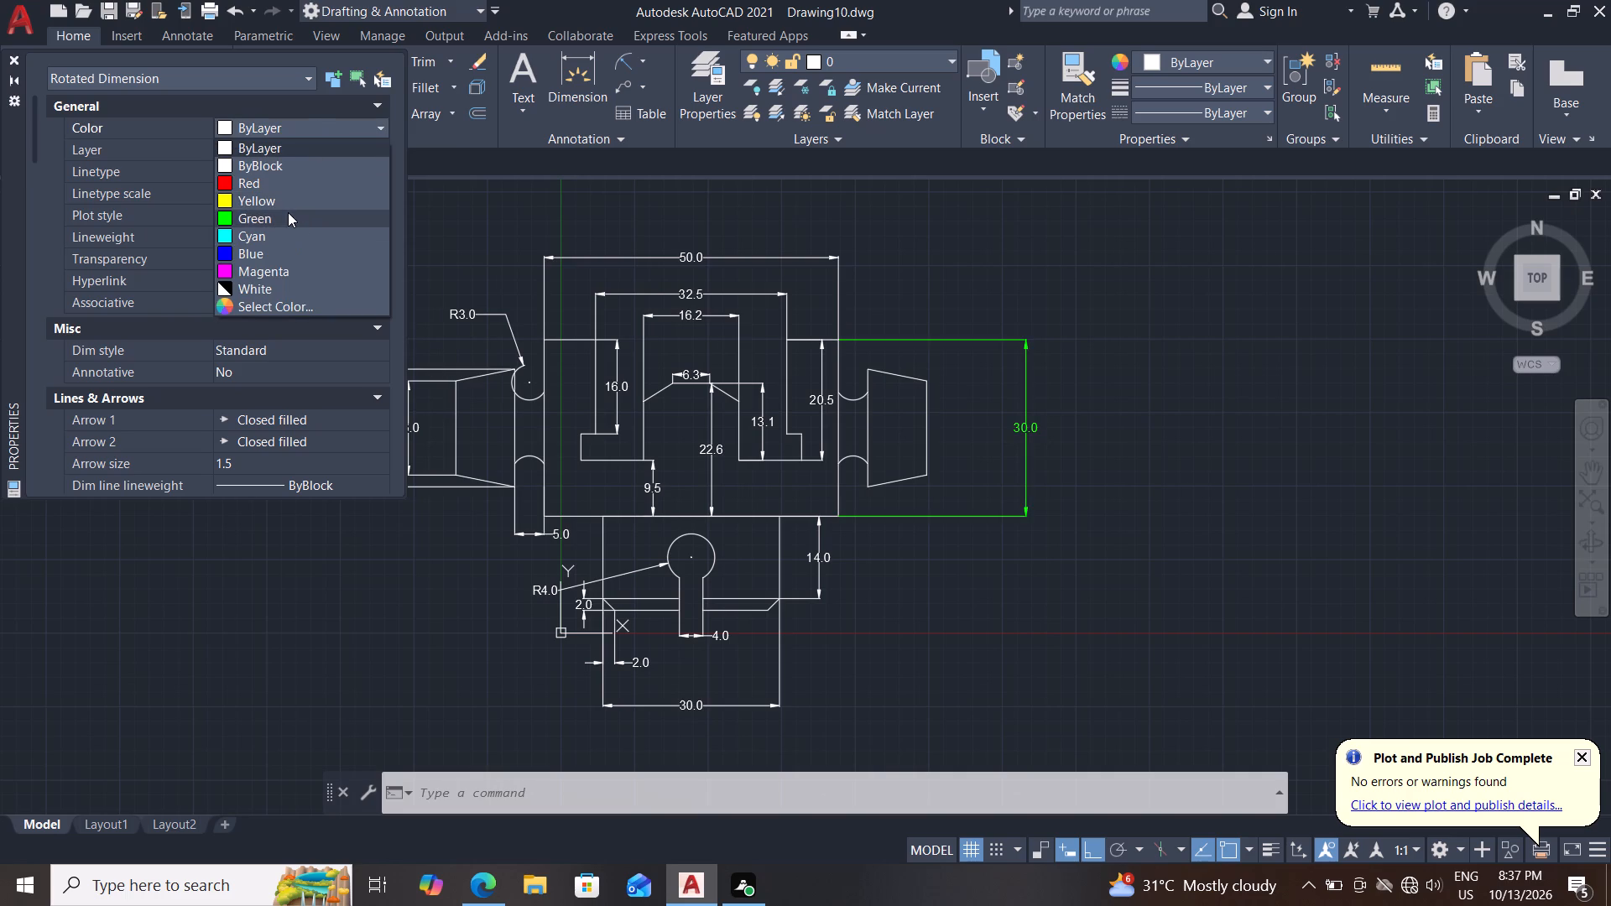
left_click(288, 212)
left_click_drag(277, 259, 169, 265)
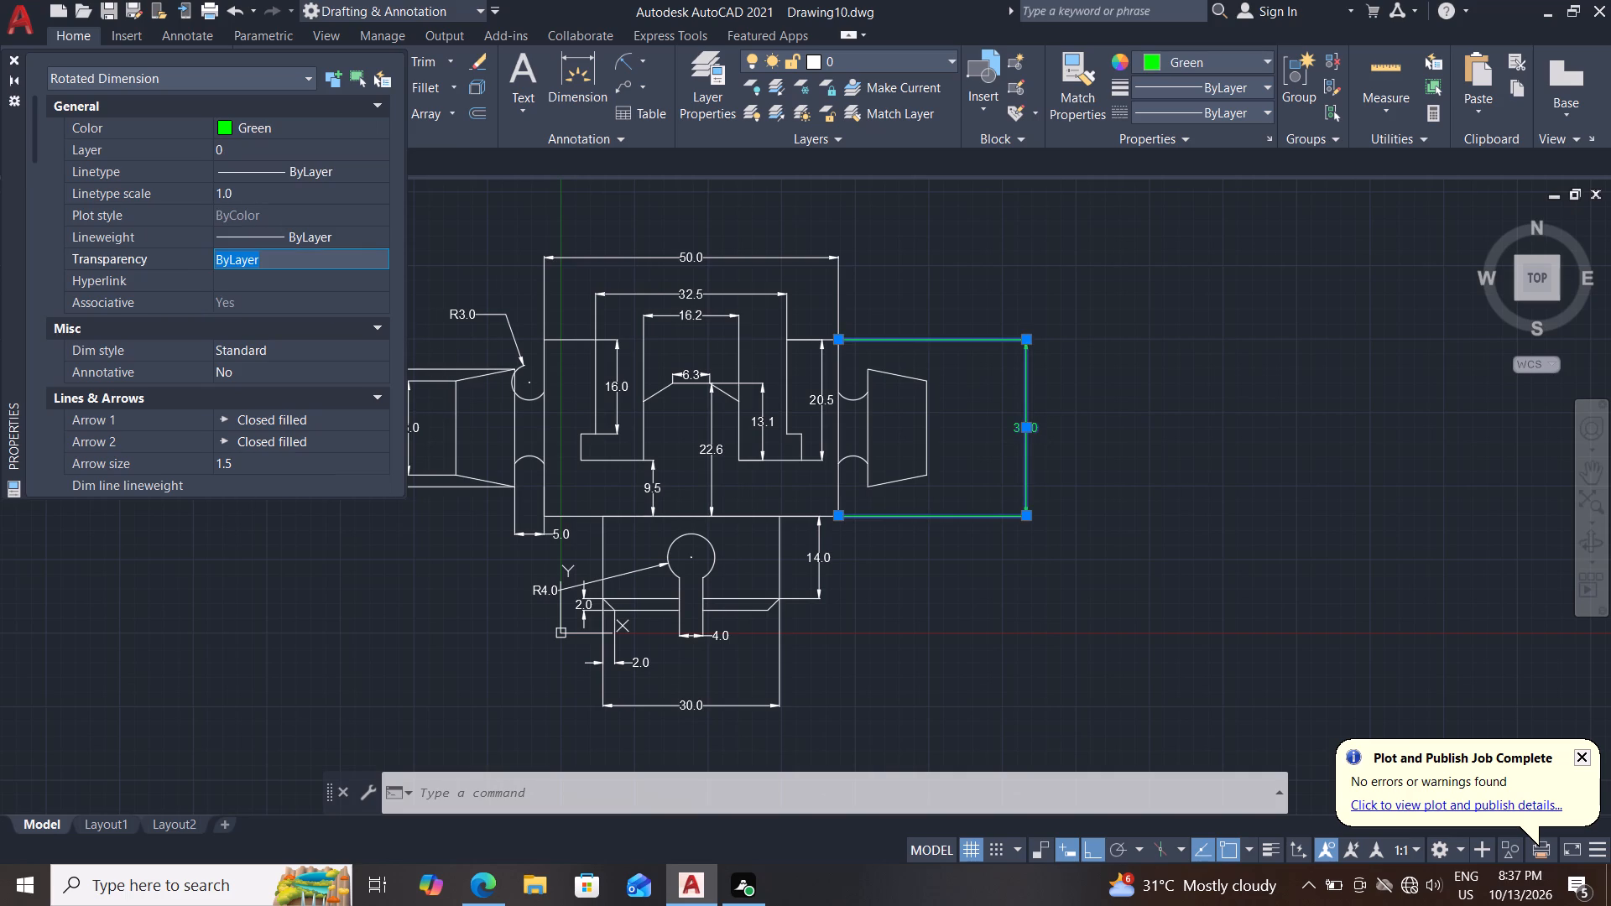
type("30")
key("Return")
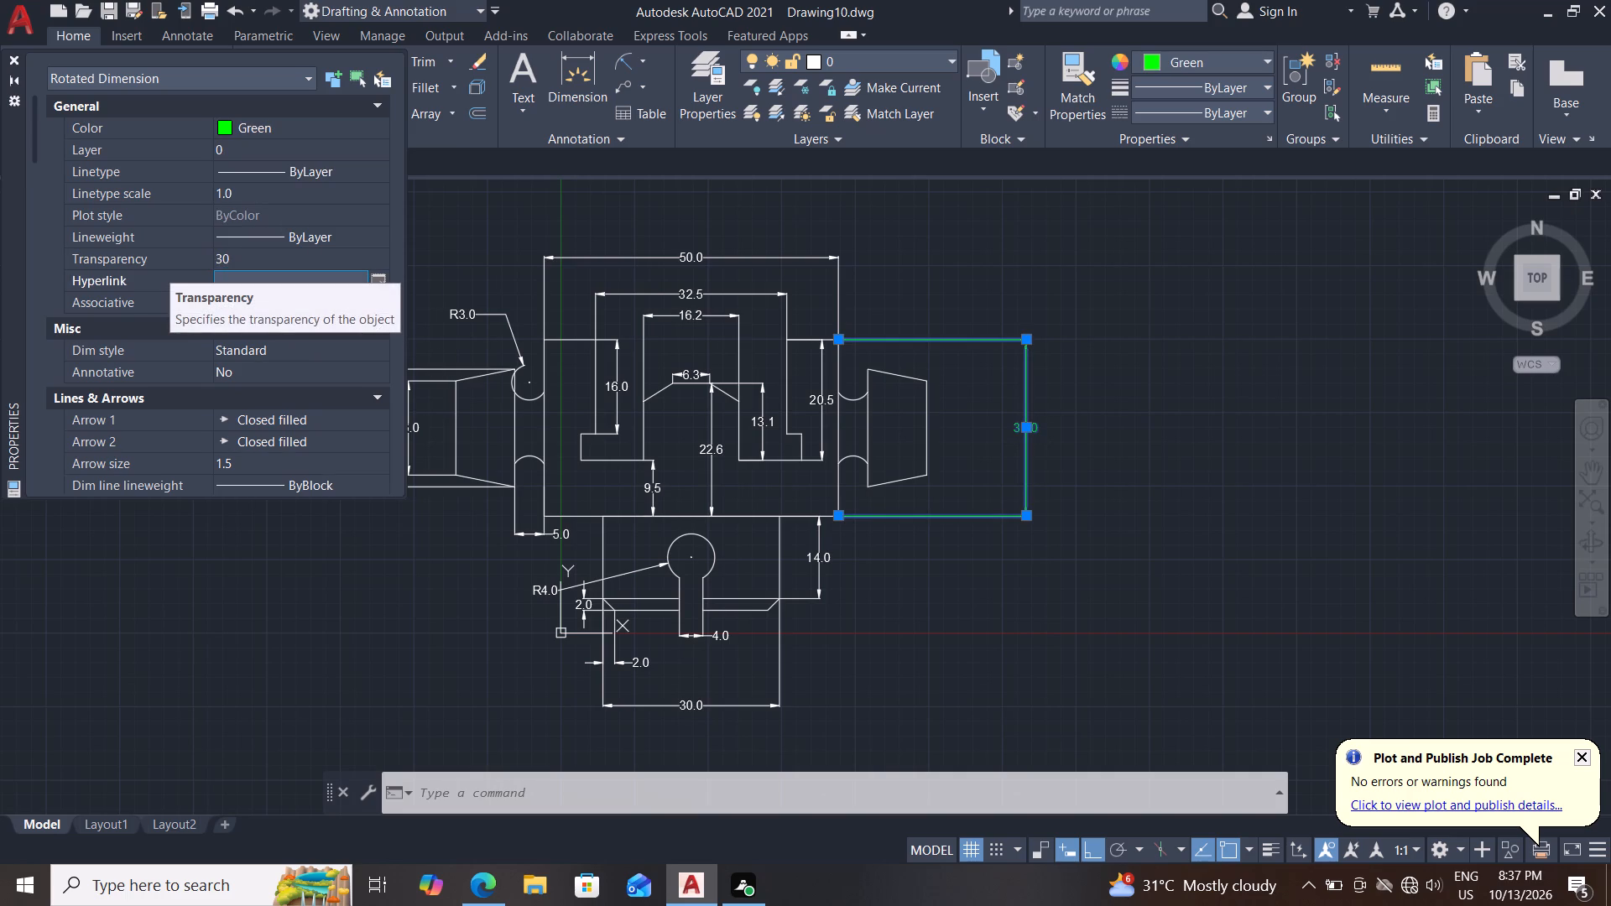
key("Escape")
key("Escape")
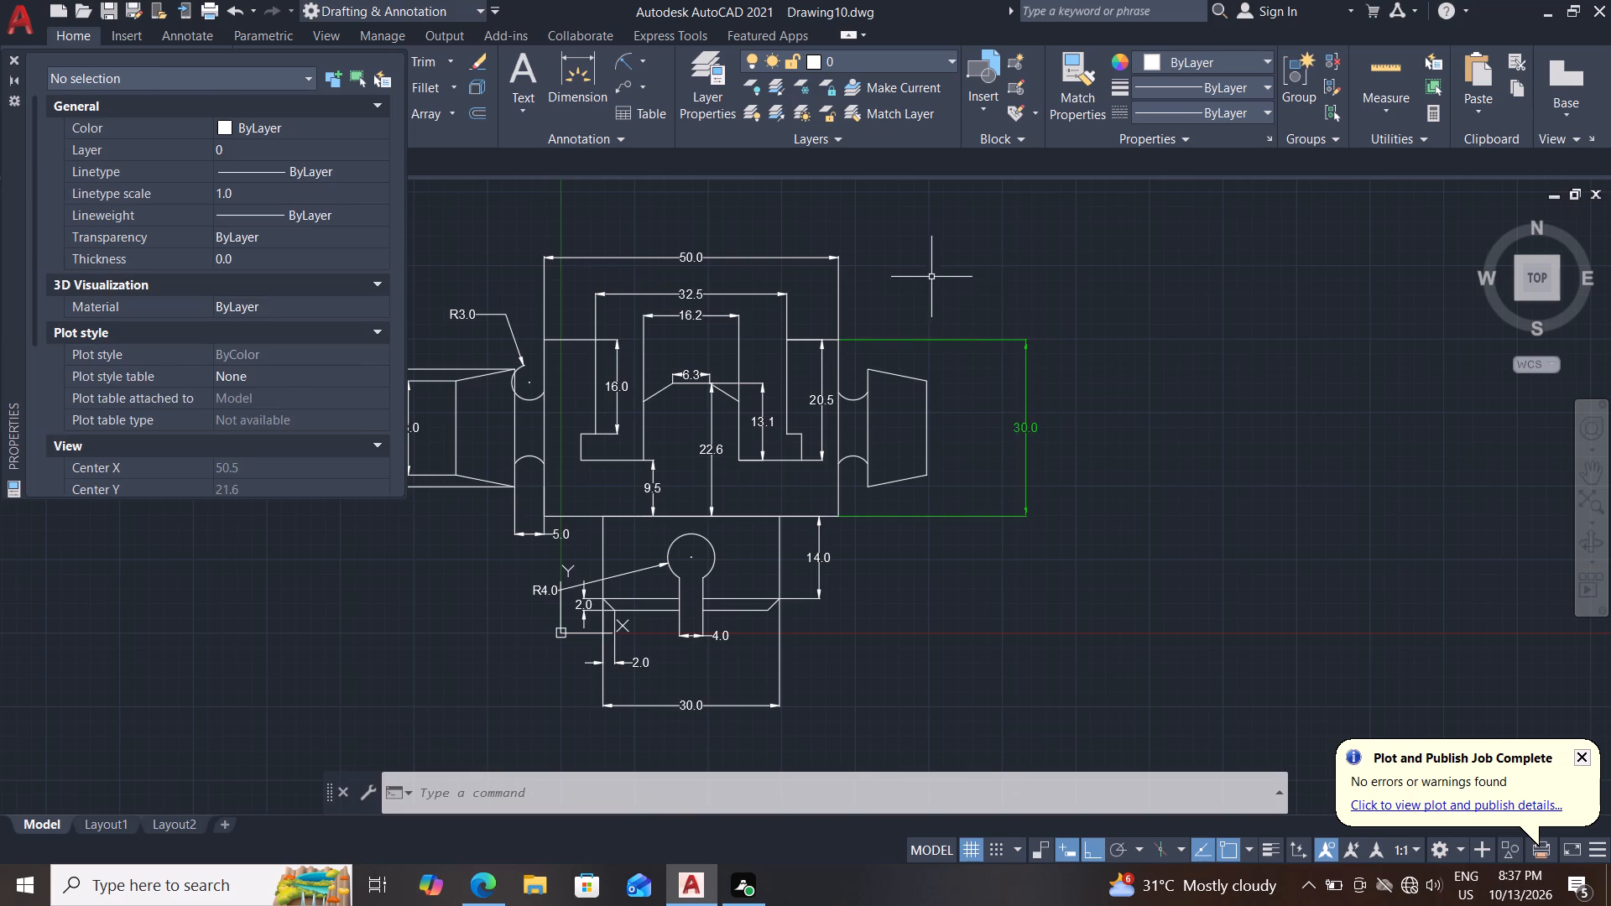
Set the lower body's 30.0 width dimension to Green with a transparency of 30.
middle_click_drag(941, 274, 988, 271)
middle_click_drag(929, 637, 961, 571)
left_click_drag(915, 594, 881, 613)
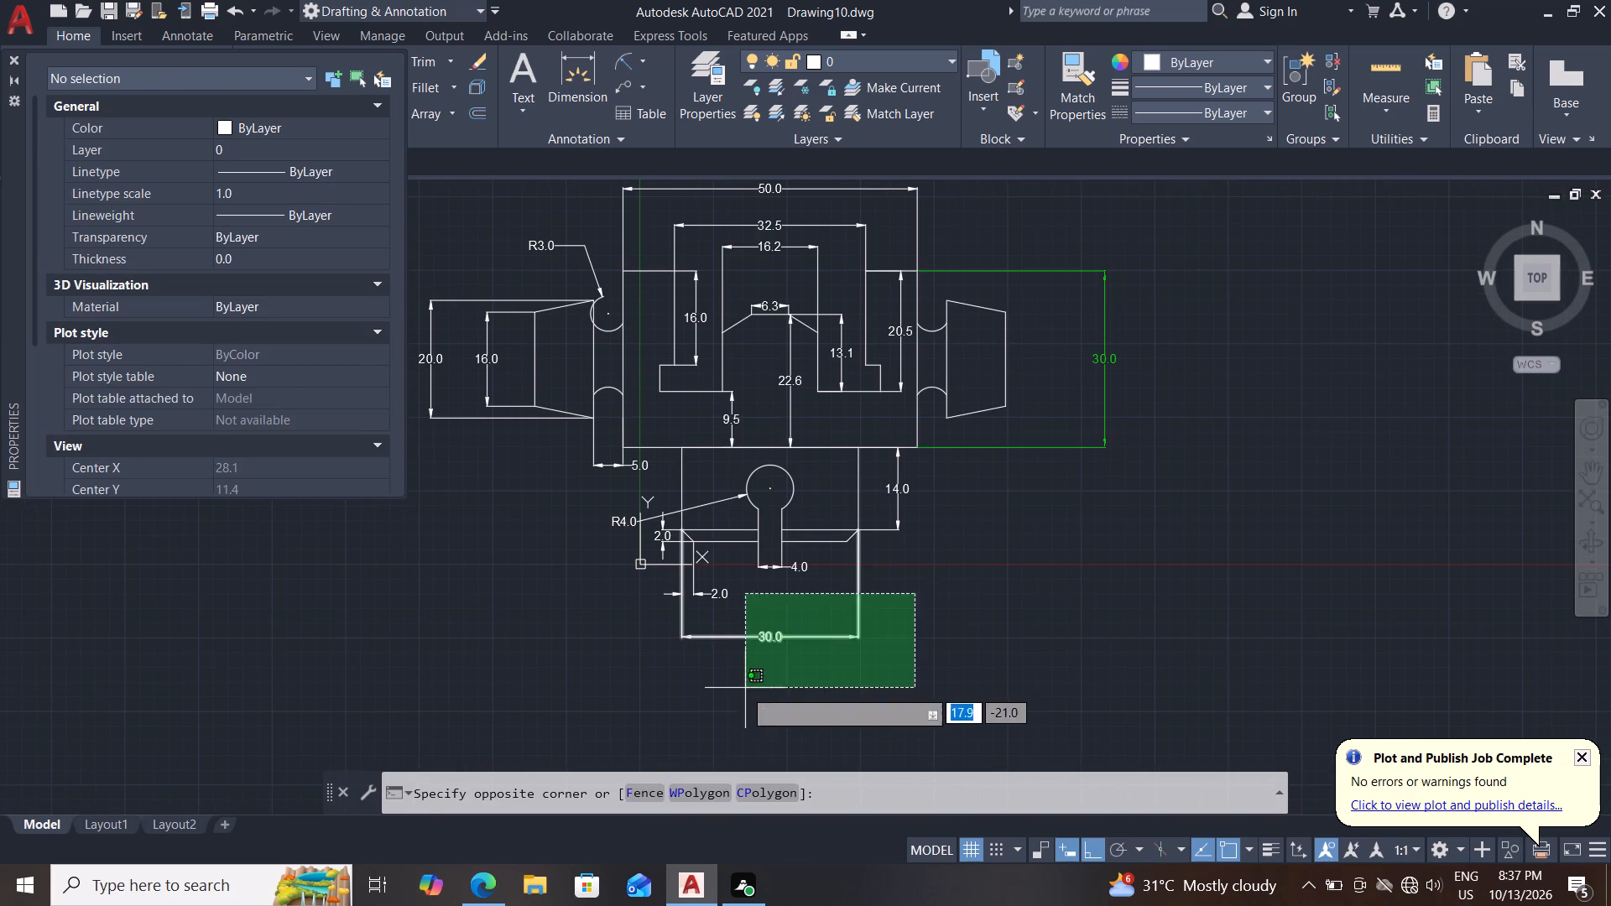
left_click(742, 691)
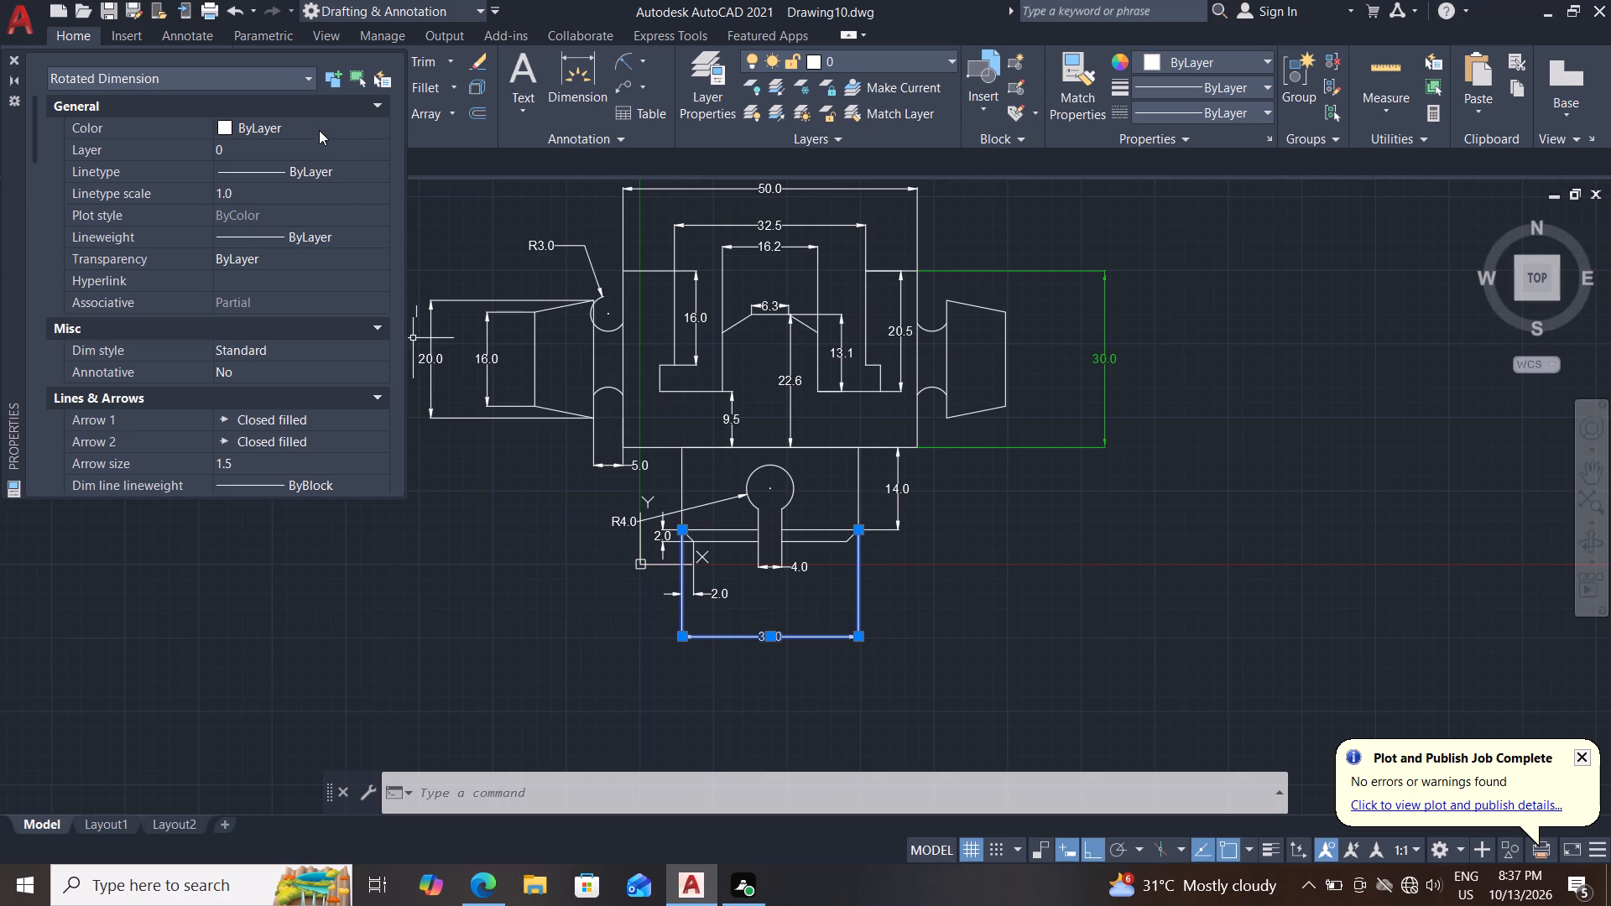
double_click(263, 125)
left_click(254, 214)
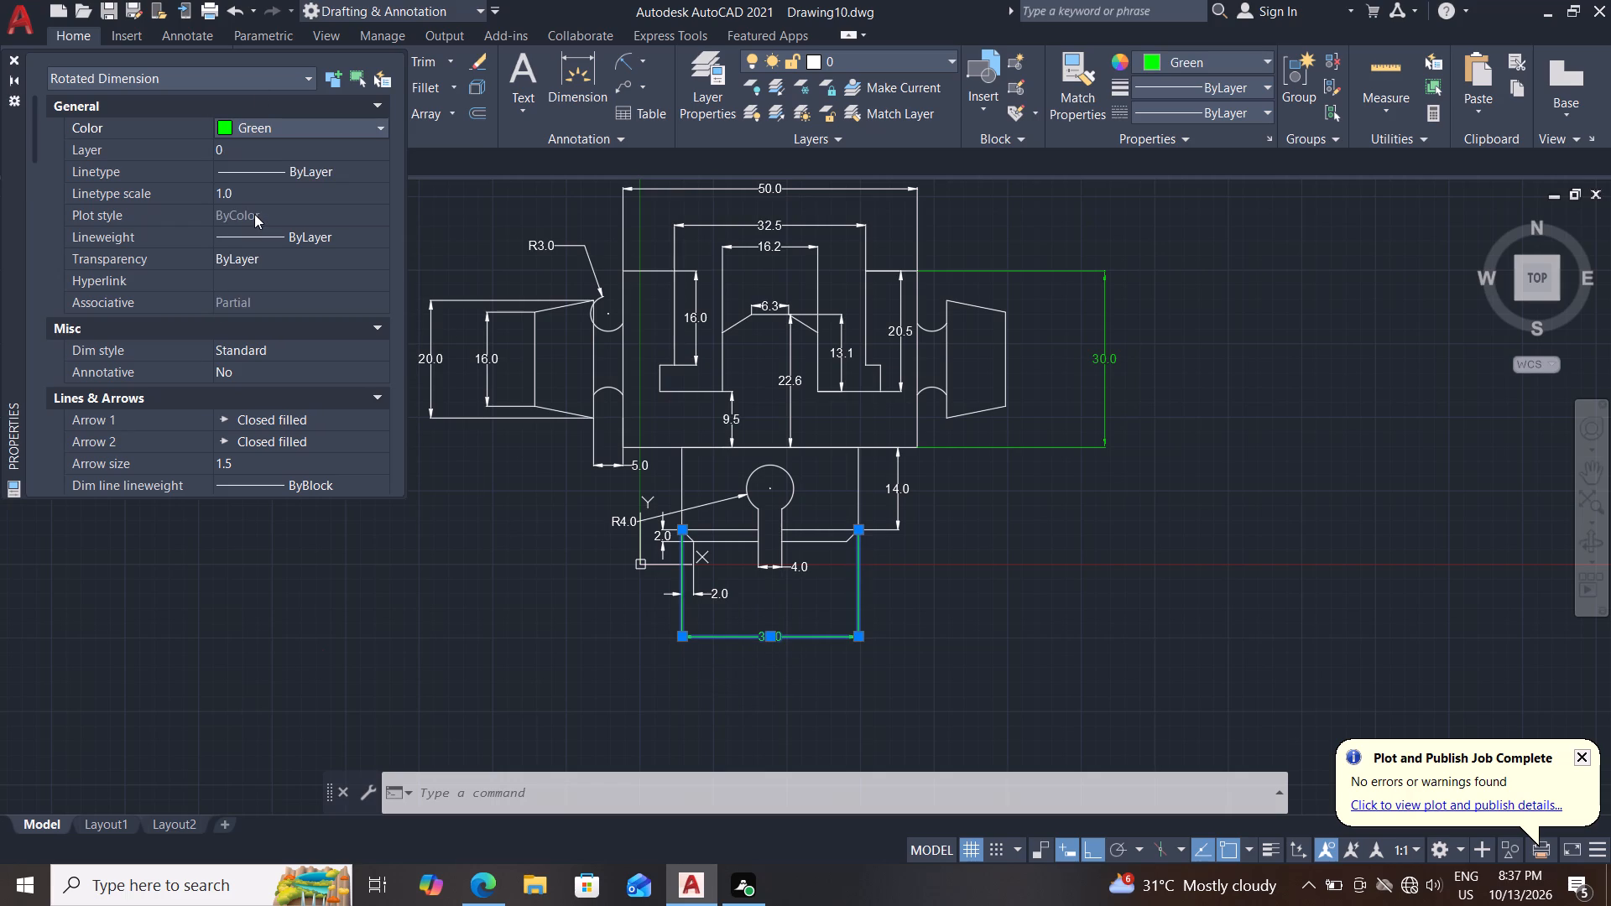
left_click_drag(273, 259, 251, 263)
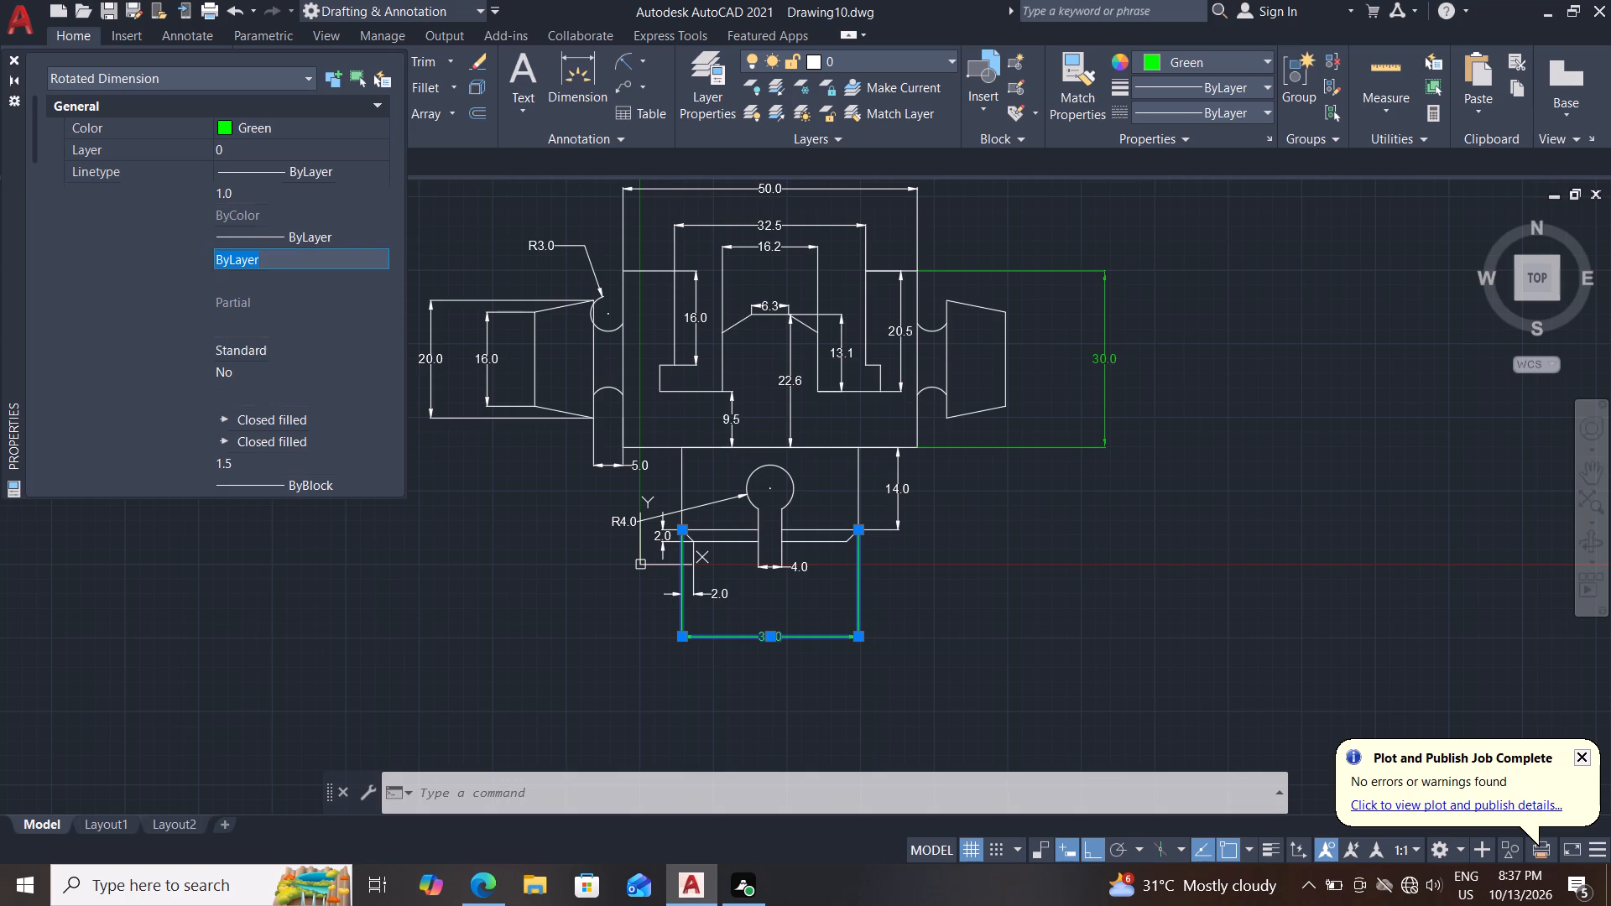
left_click_drag(251, 263, 171, 267)
type("30")
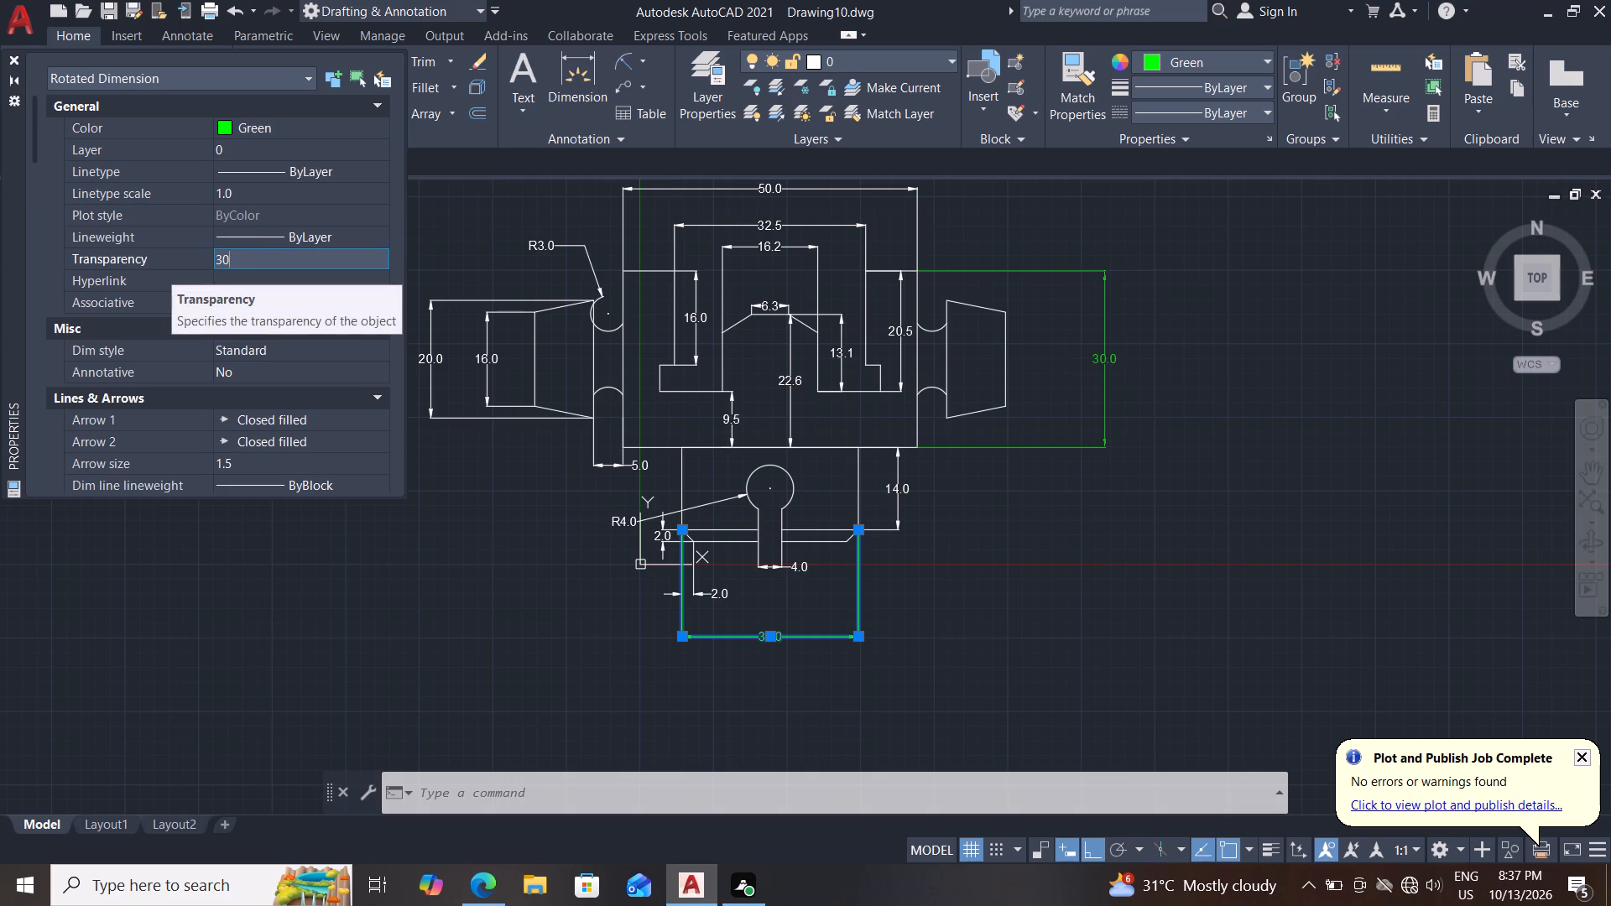
key("Return")
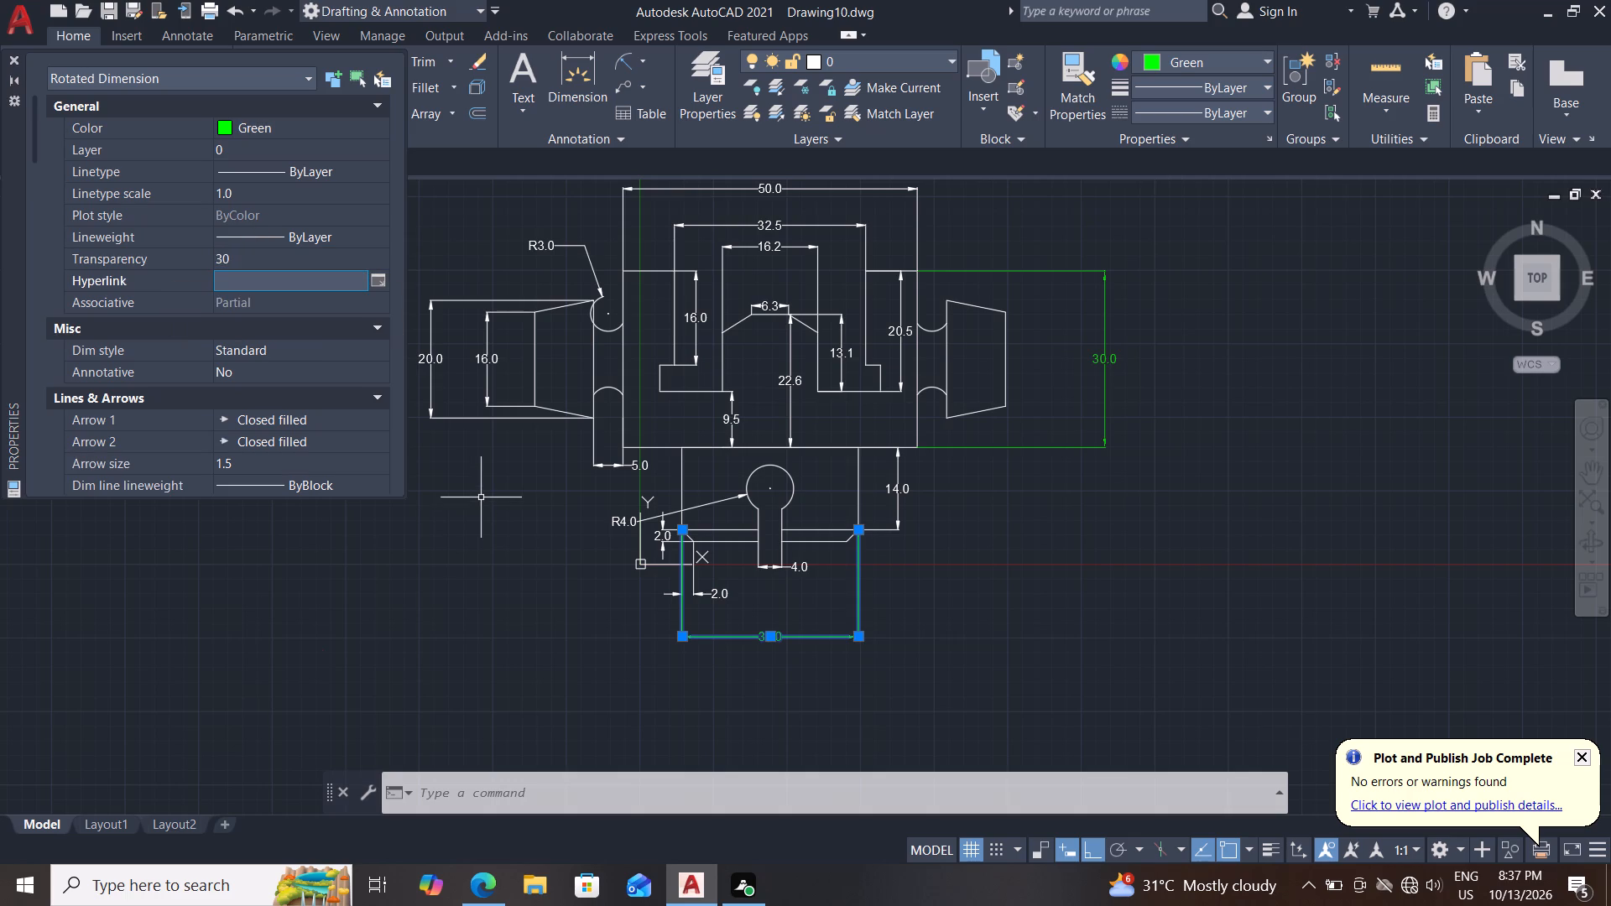
key("Escape")
key("Escape")
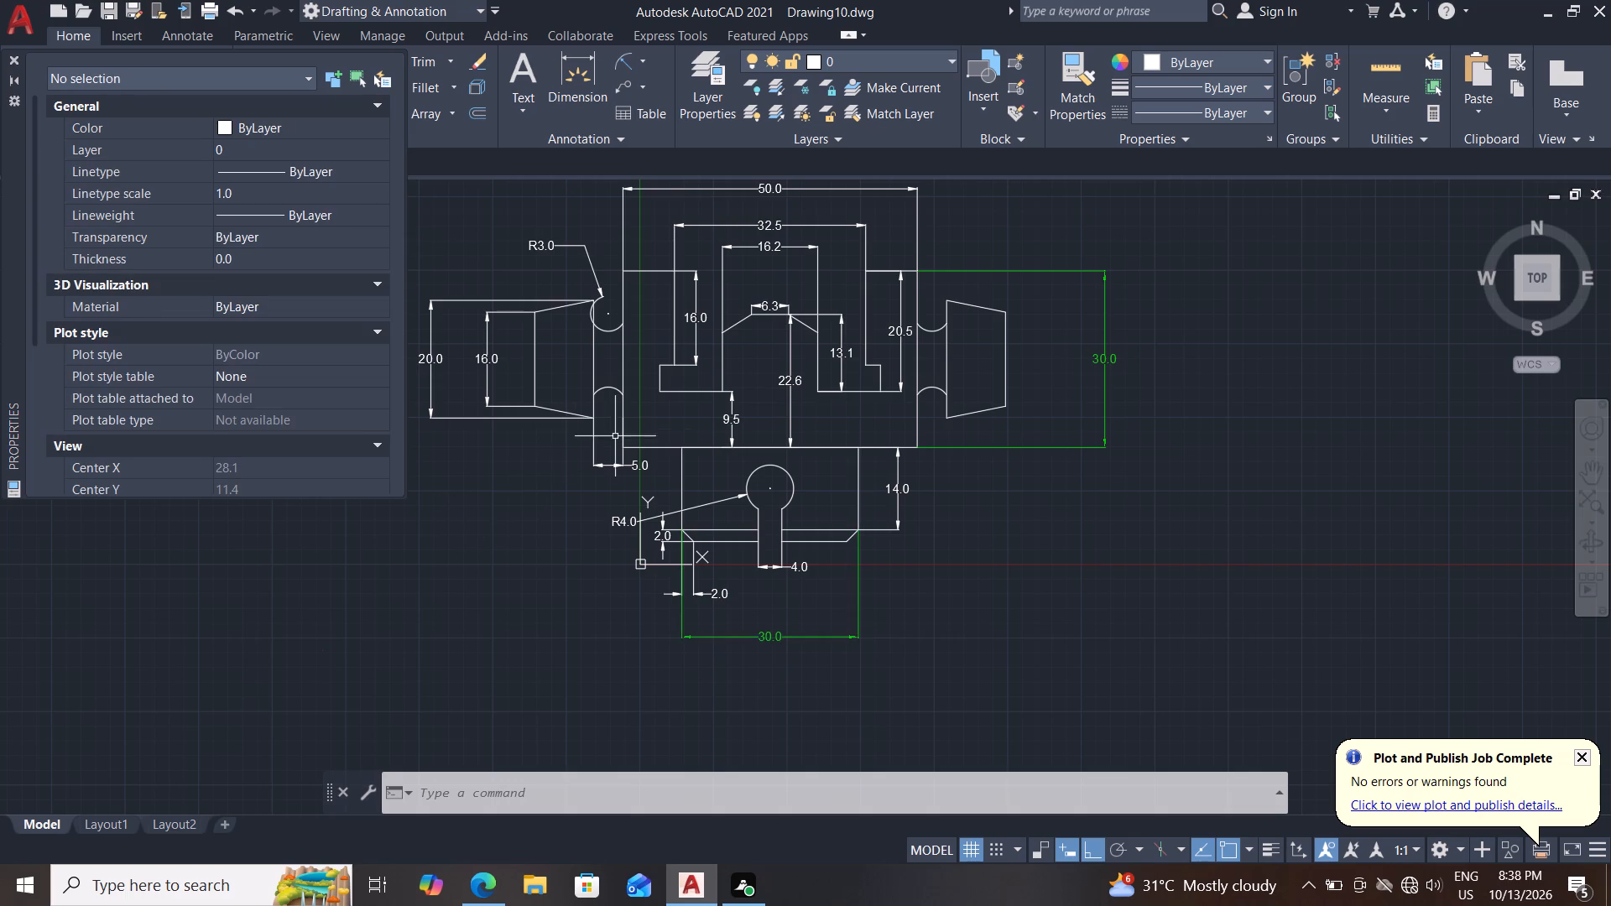
Set the chamfer's horizontal 2.0 dimension below the lower body to Green with a transparency of 30.
middle_click_drag(585, 486, 585, 539)
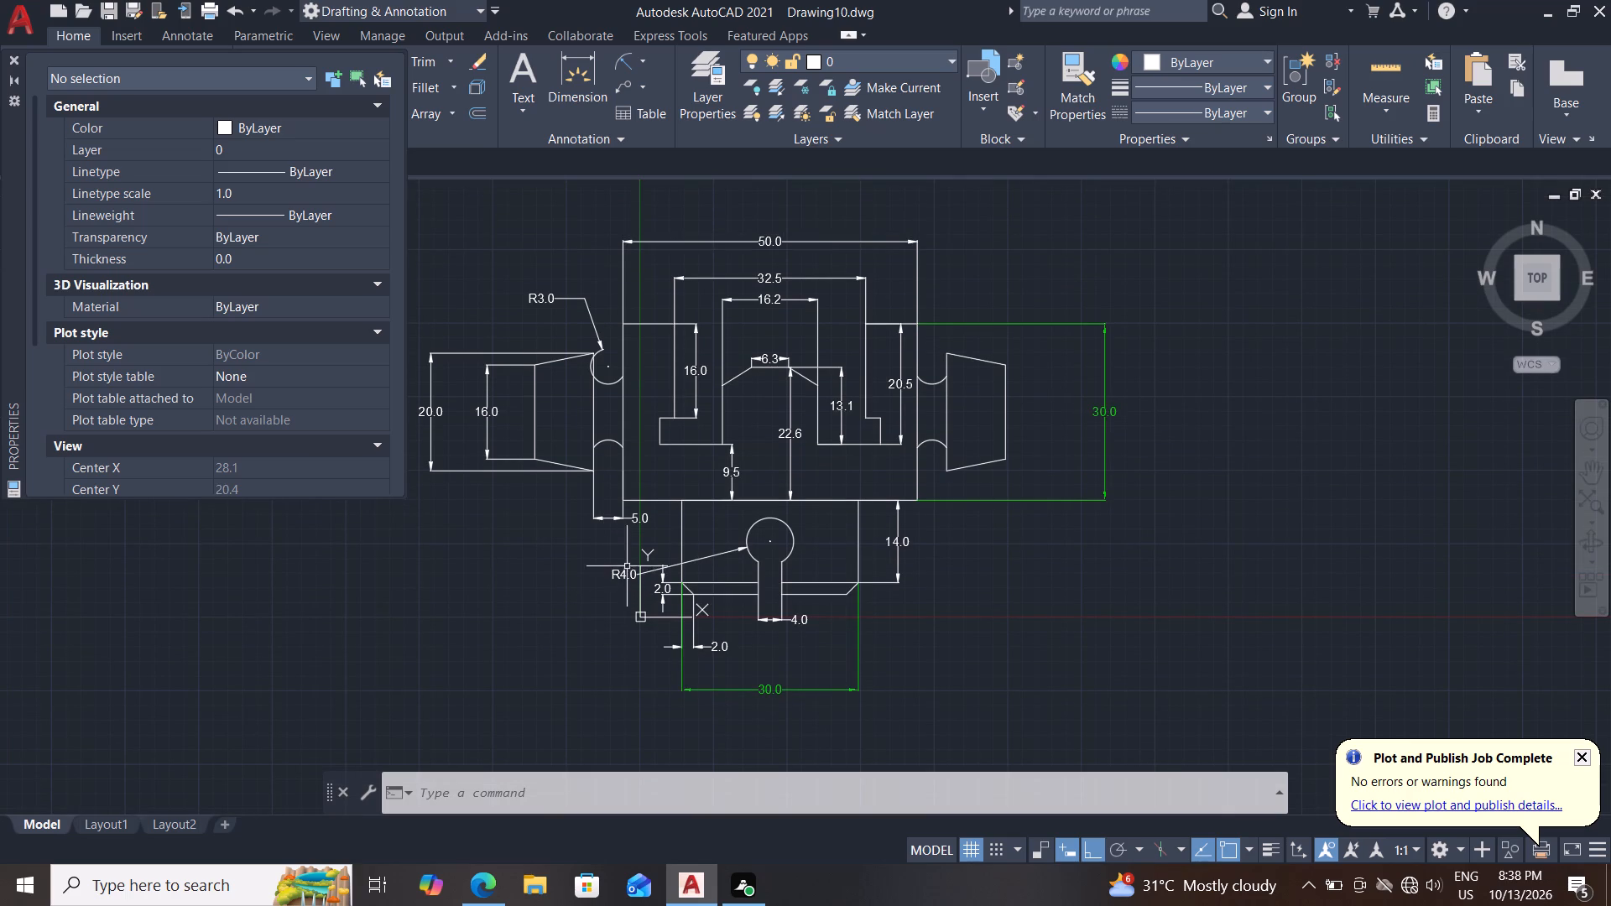
middle_click_drag(649, 632, 649, 615)
scroll(715, 609, "up", 1)
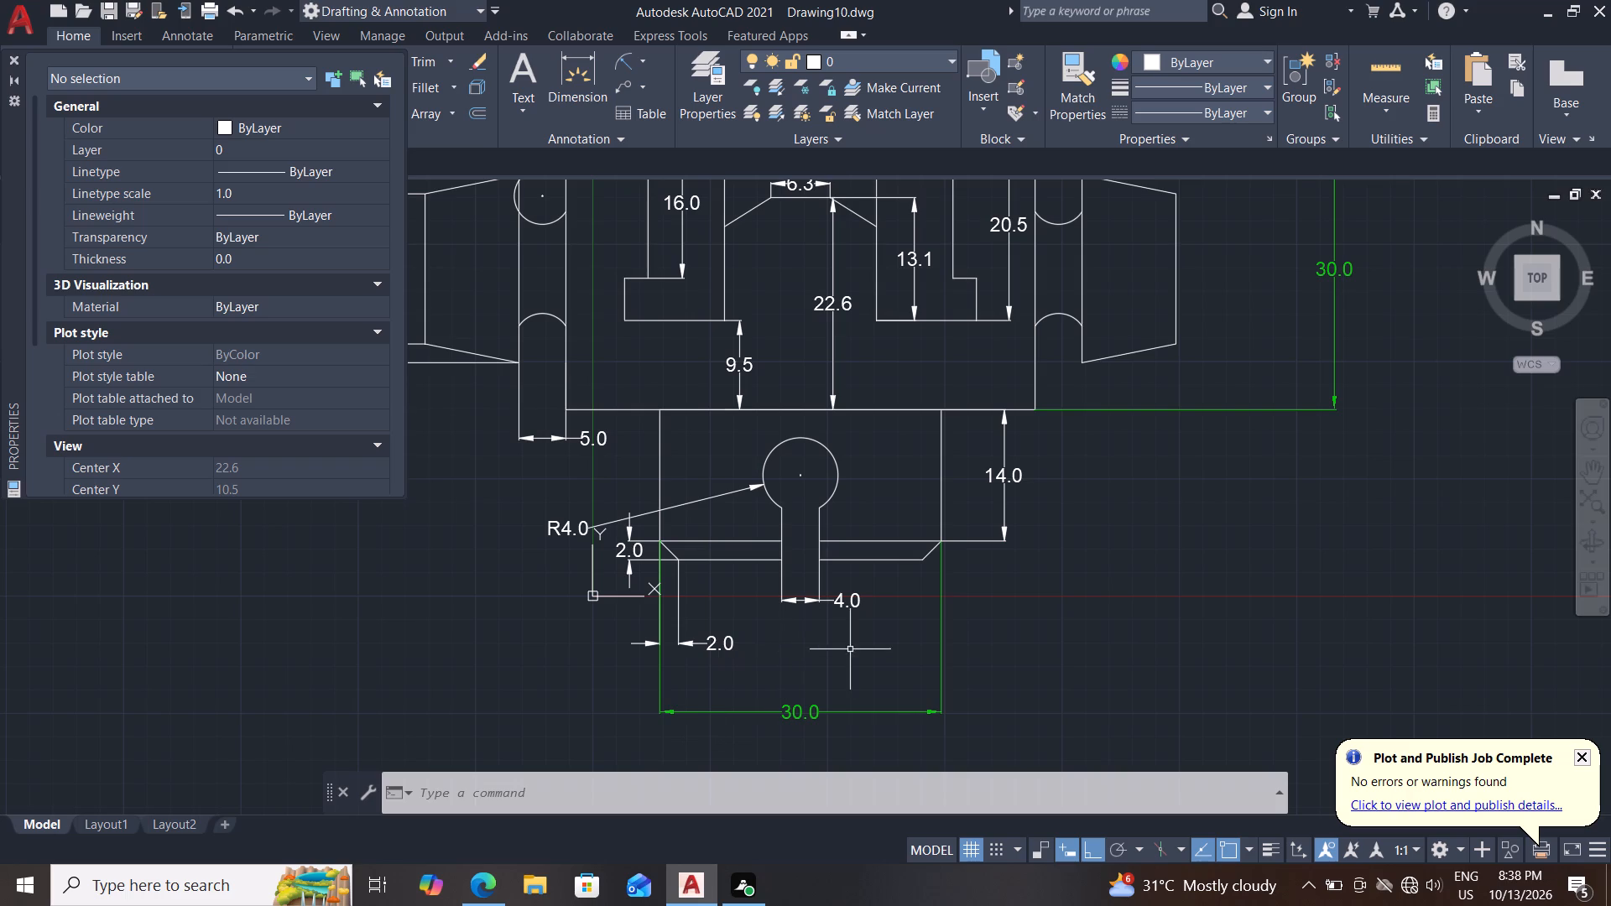
left_click(712, 660)
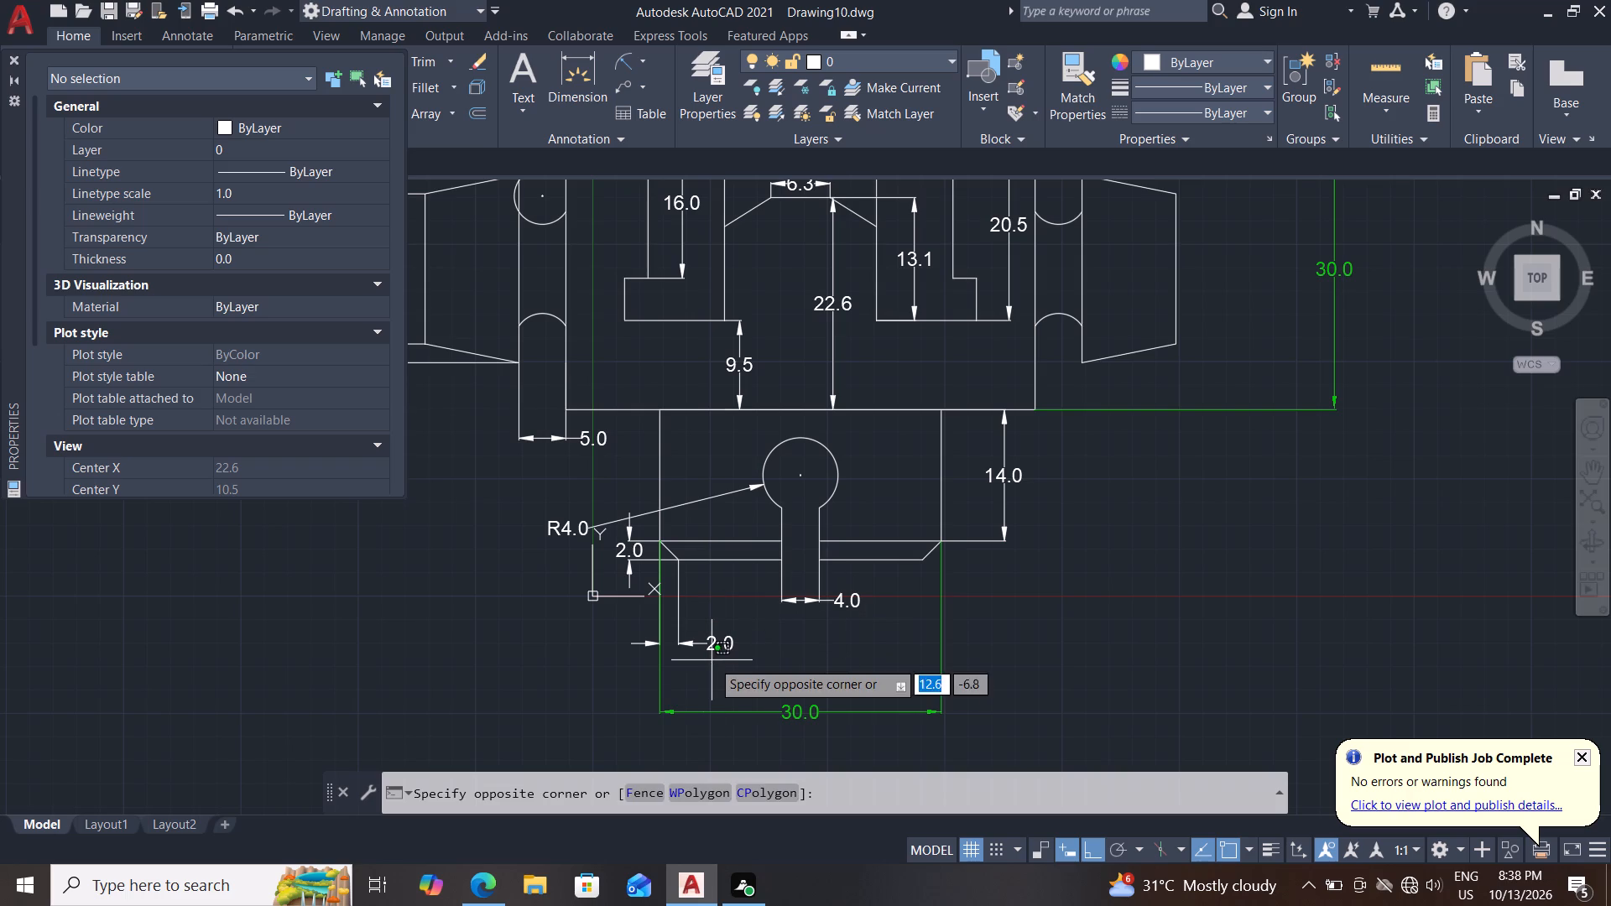
left_click(706, 637)
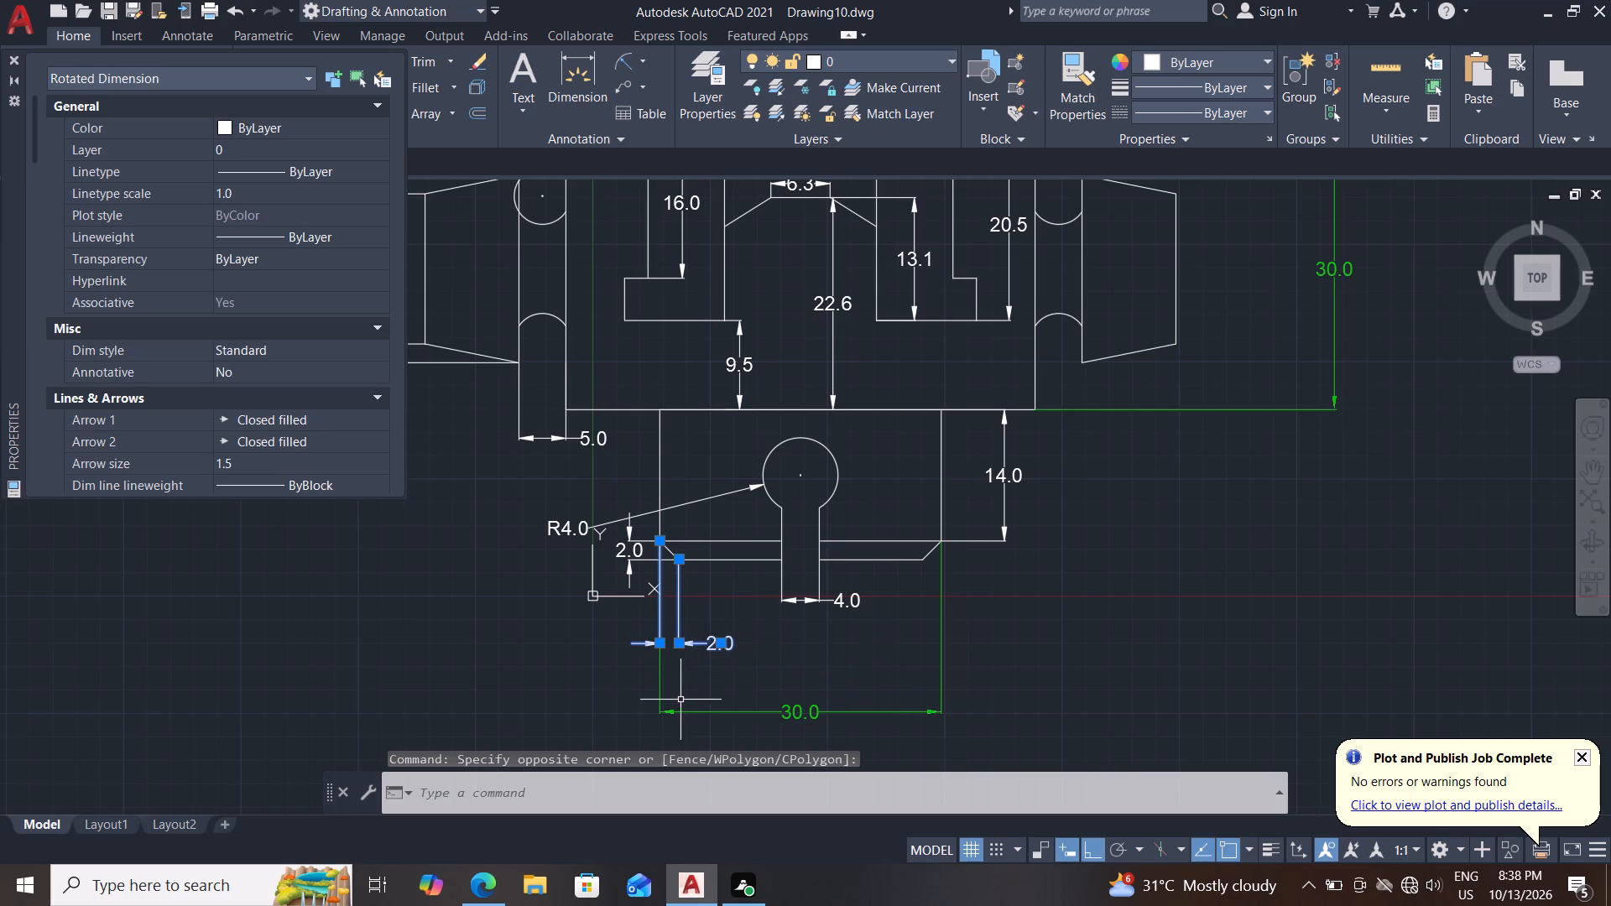
double_click(319, 129)
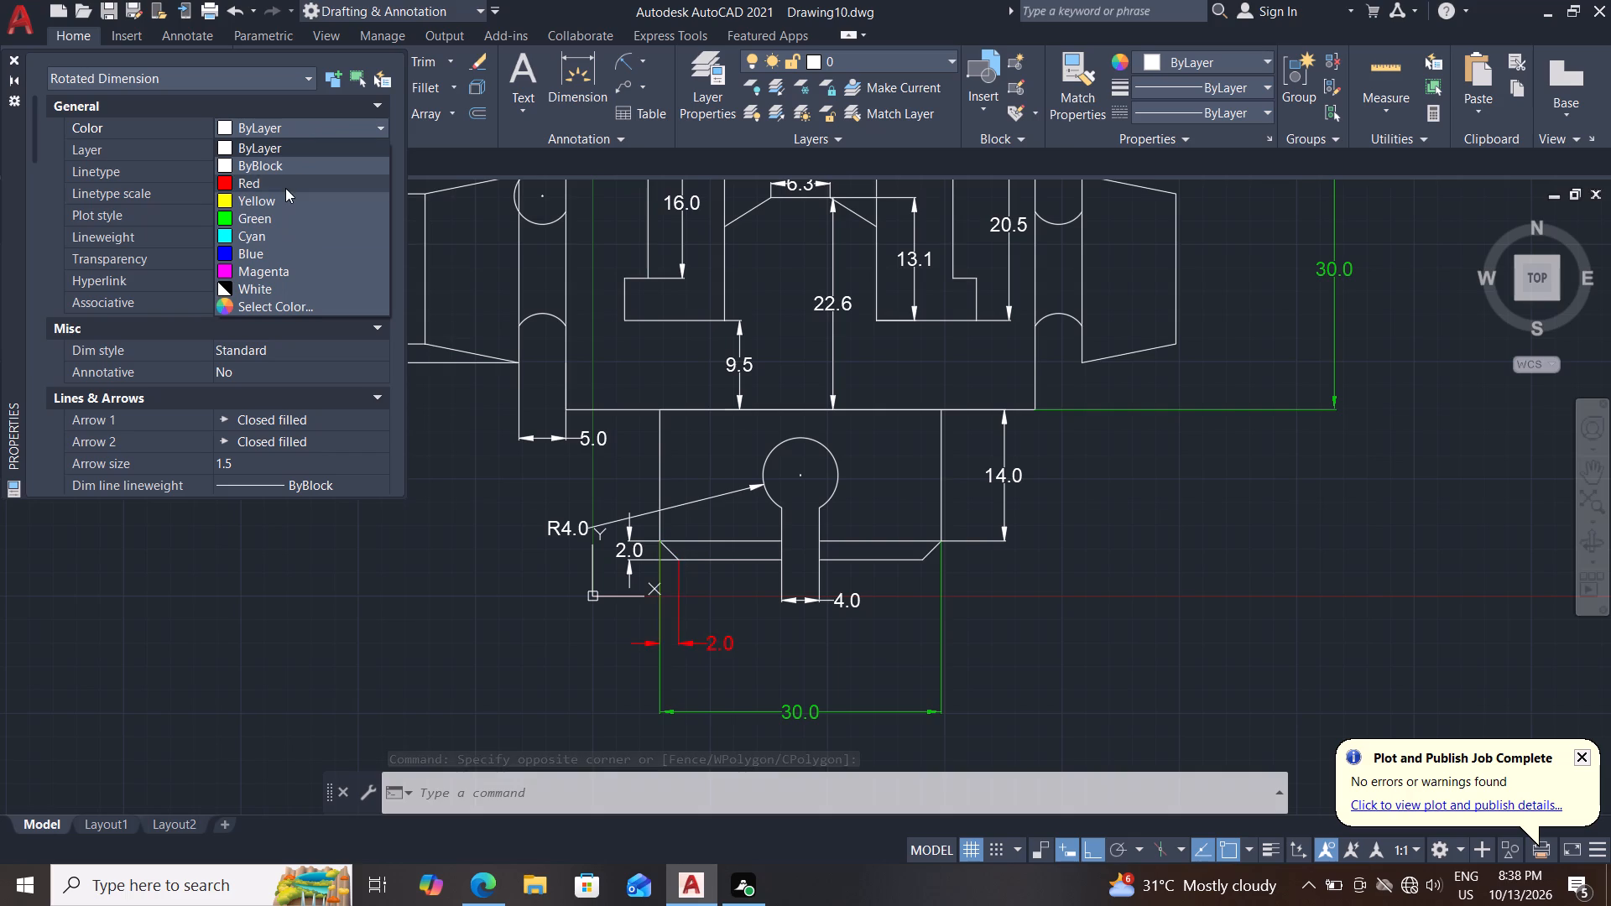
left_click(269, 211)
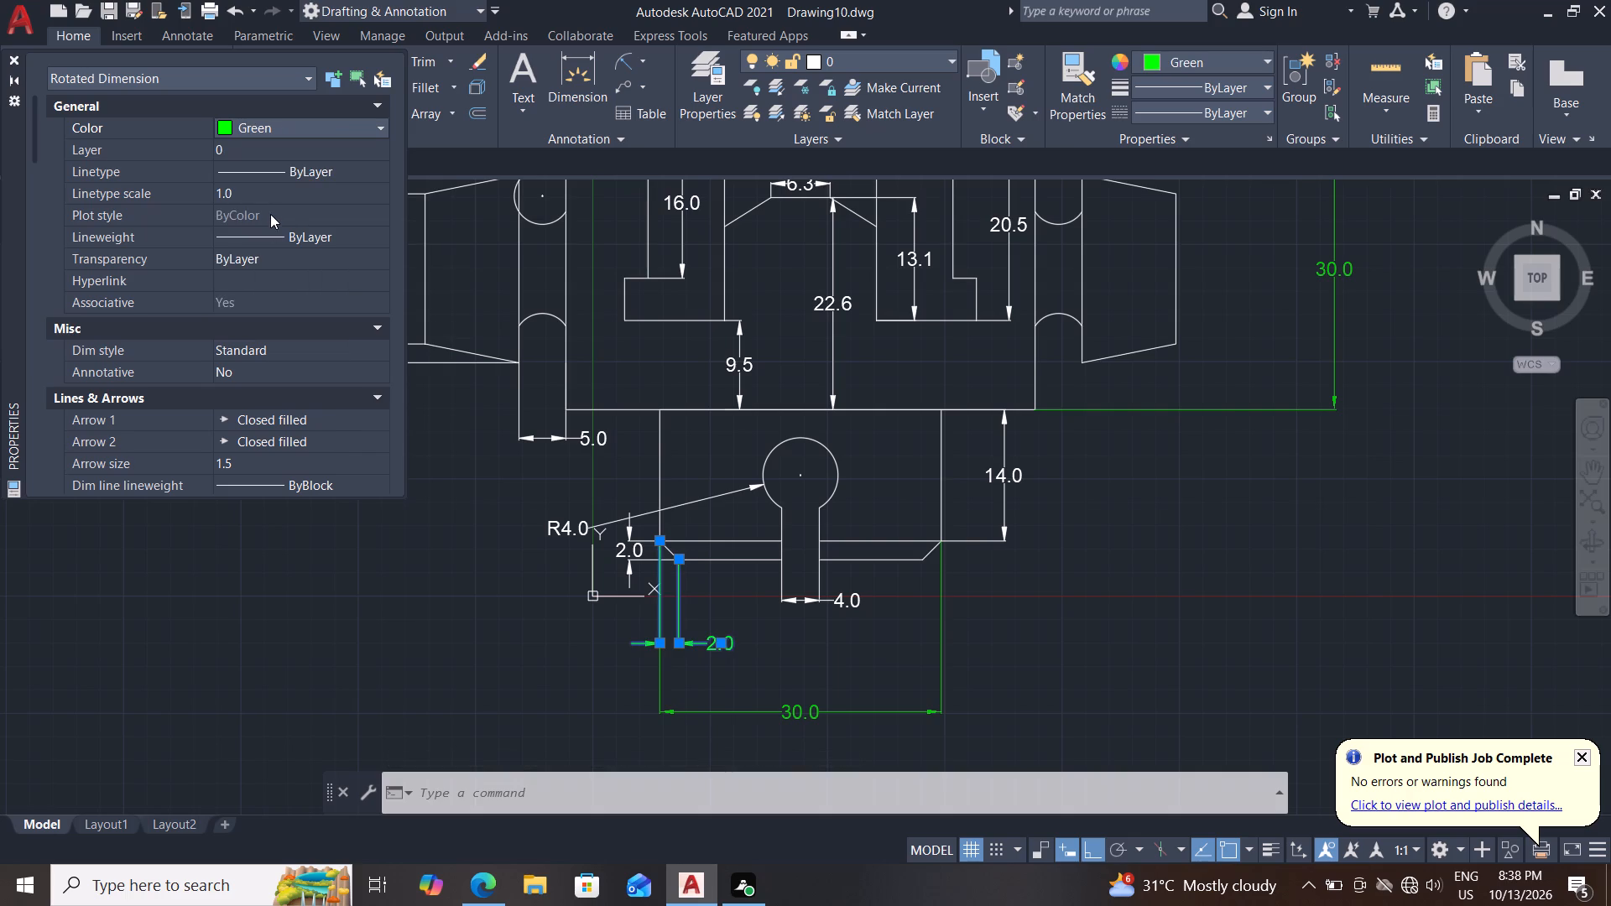
left_click_drag(278, 260, 110, 258)
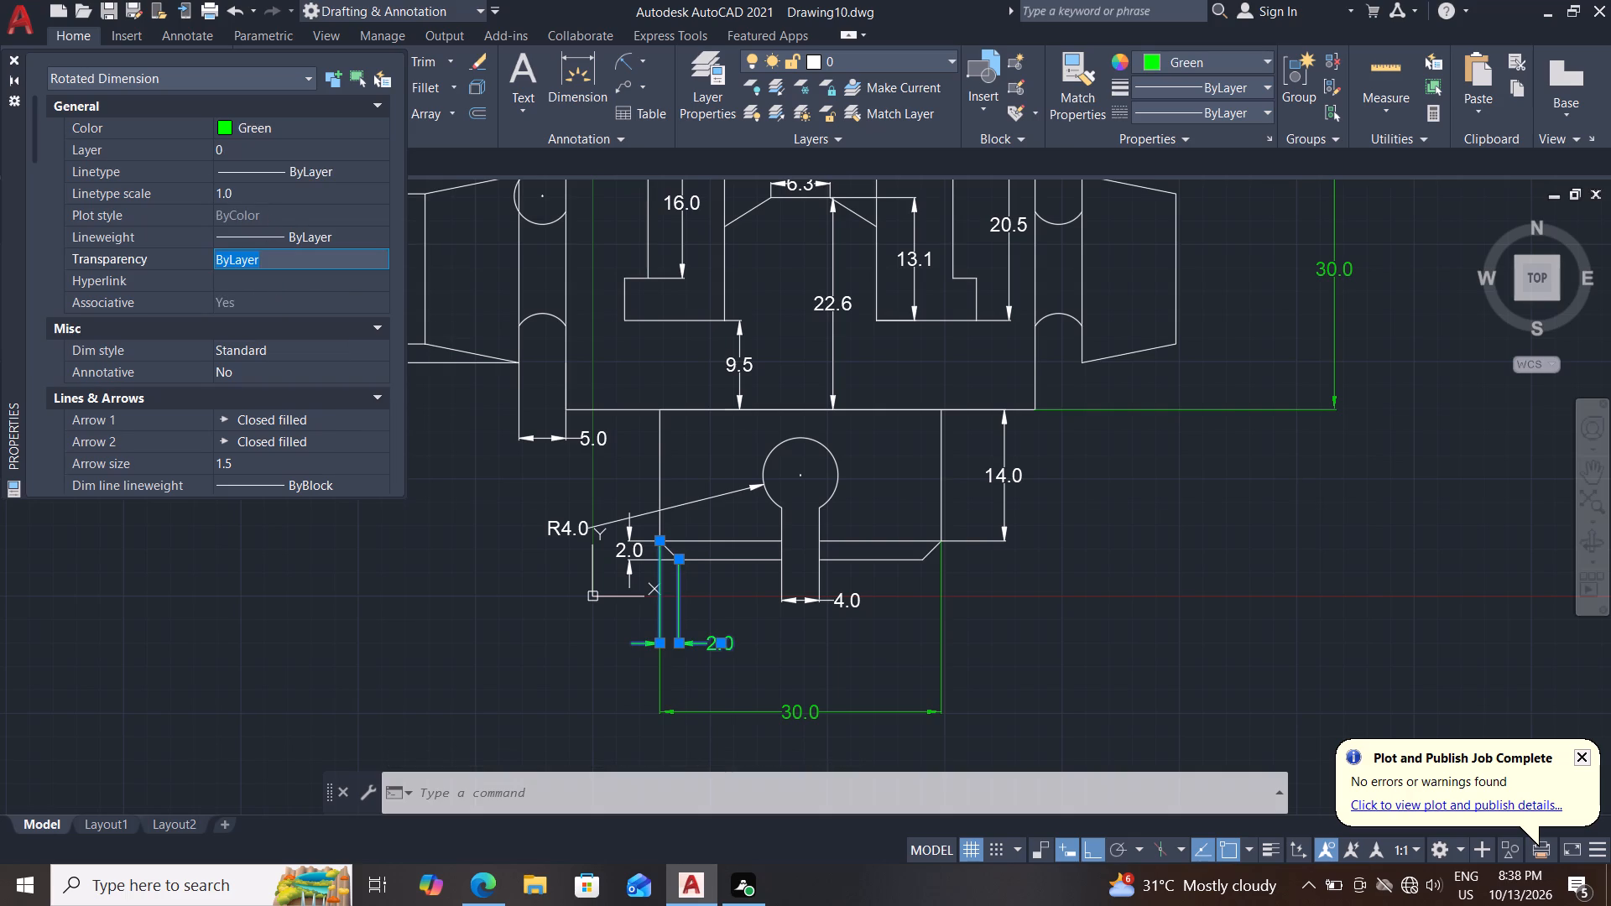
left_click_drag(110, 258, 99, 258)
right_click_drag(125, 129, 58, 0)
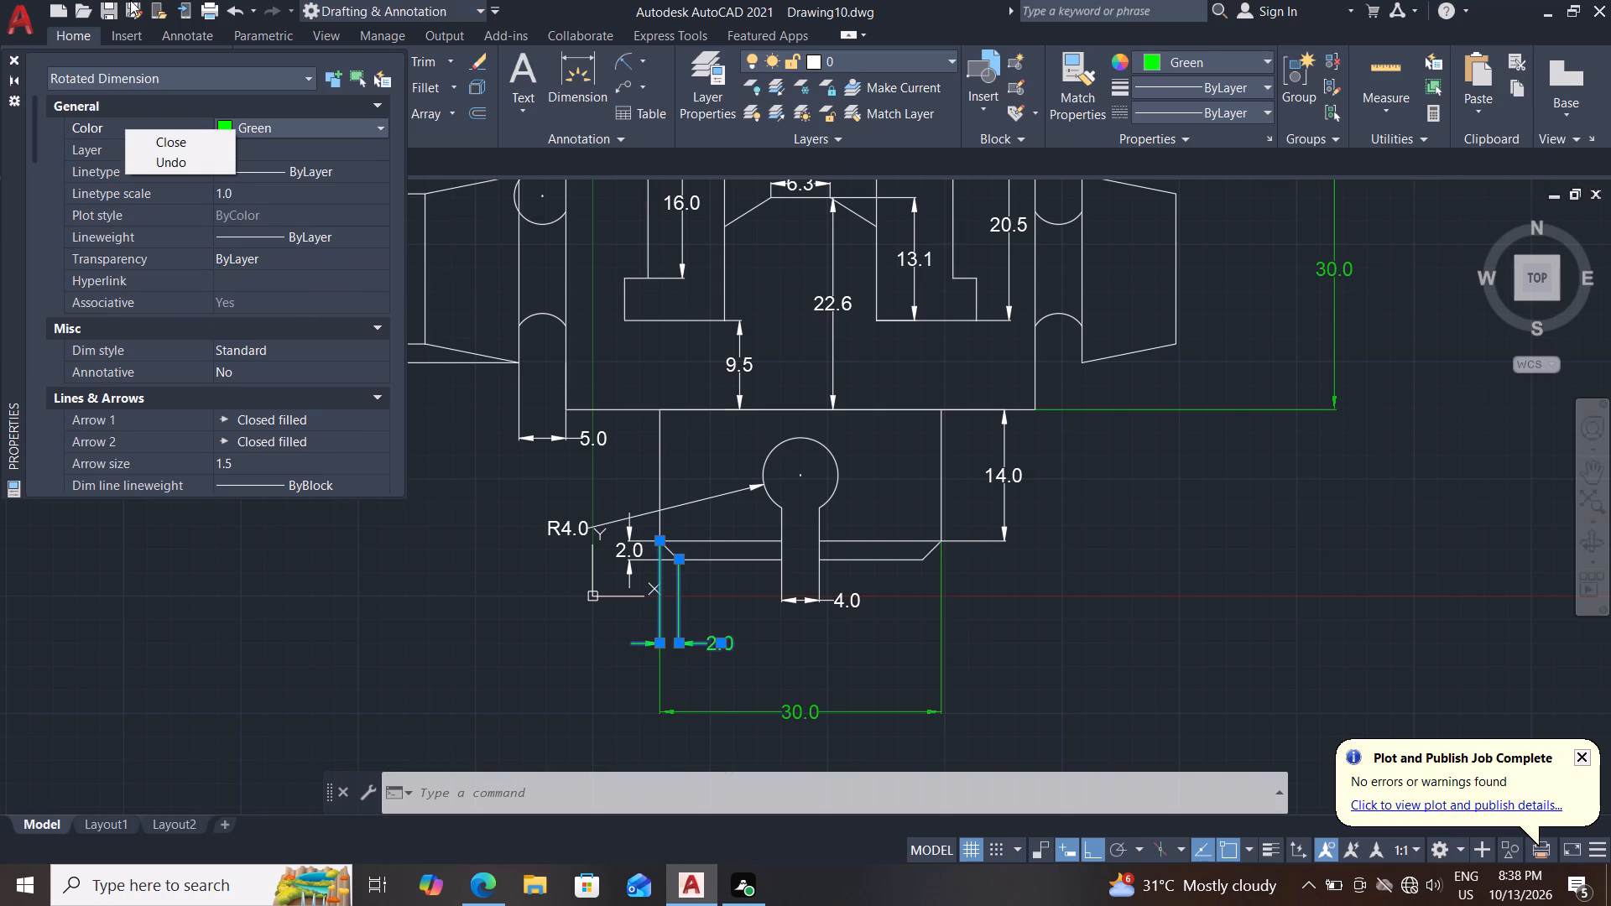
type("30")
key("Return")
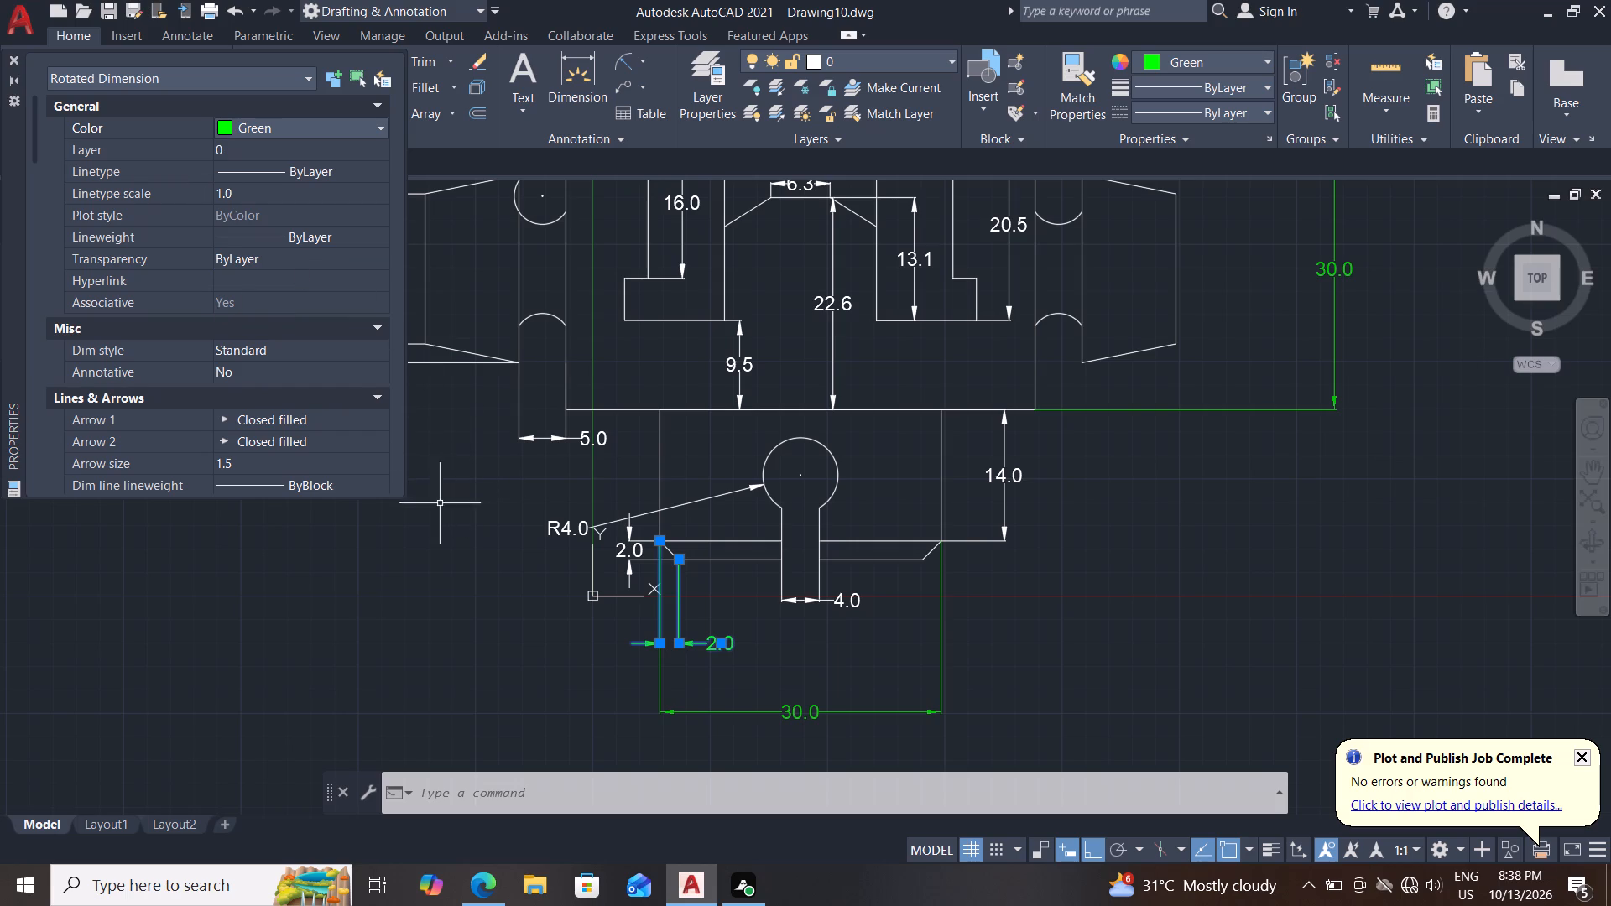
left_click_drag(277, 258, 128, 263)
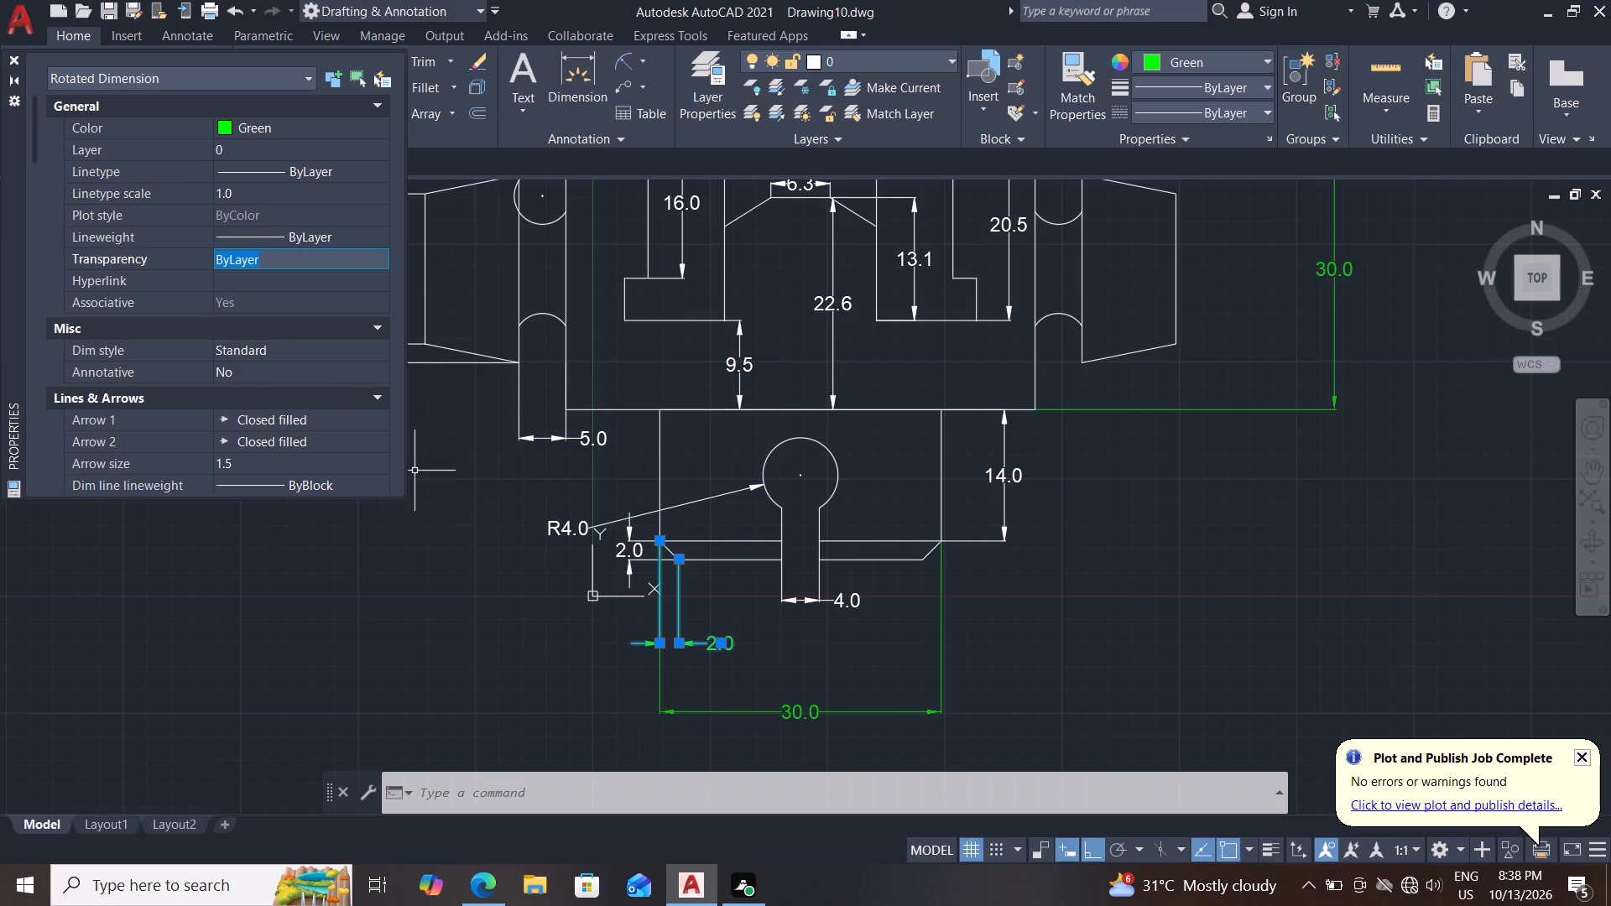
type("30")
key("Return")
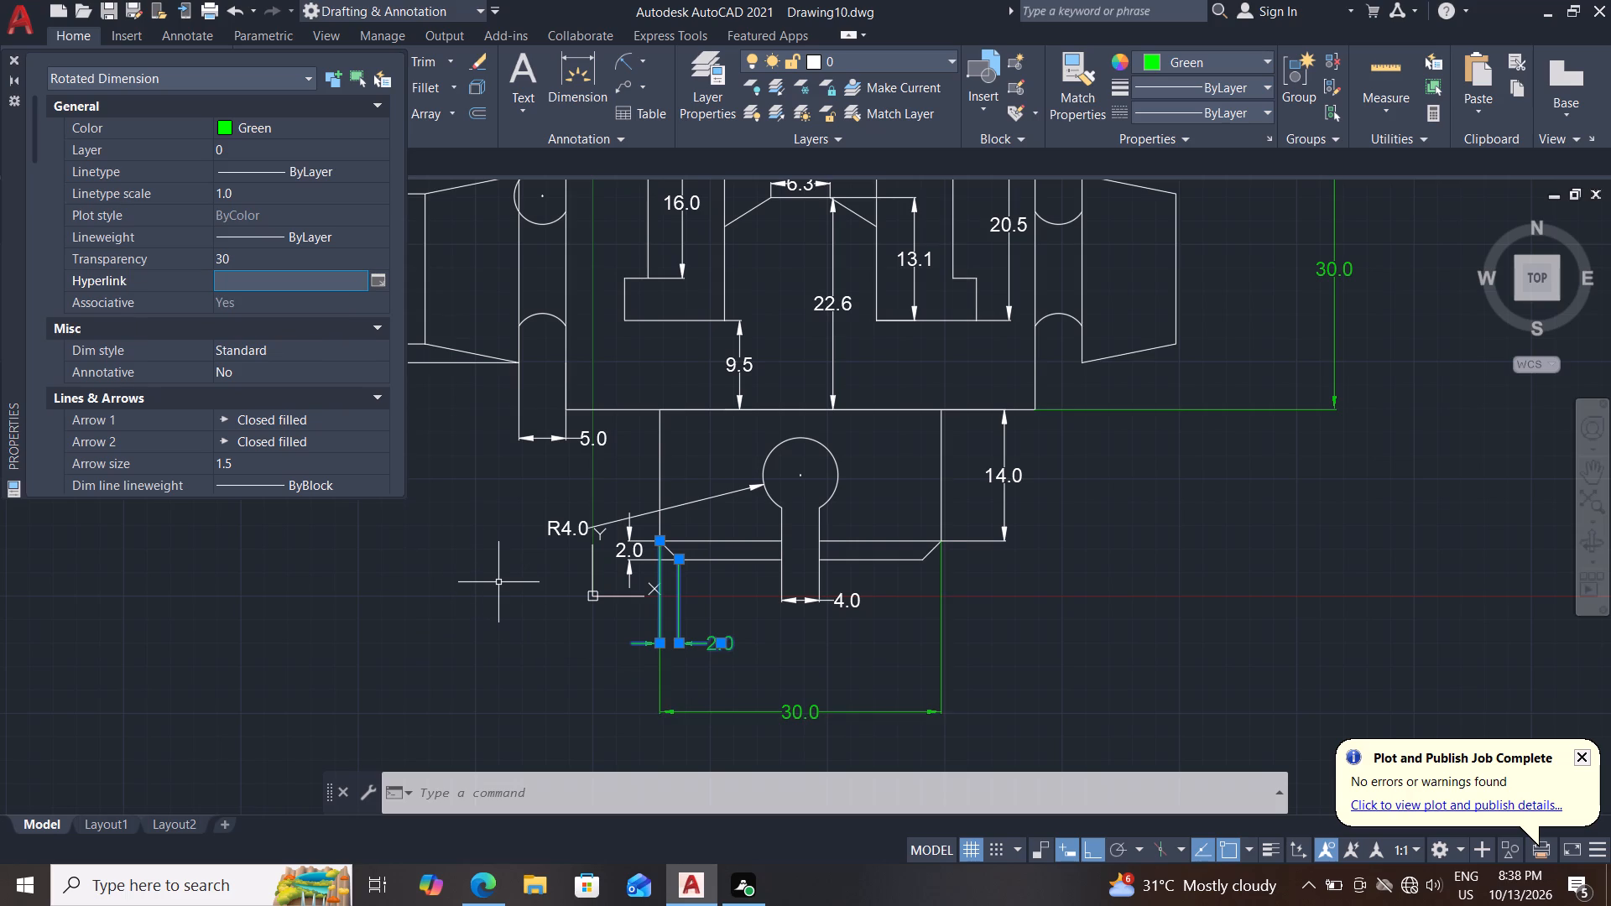
key("F1")
key("Escape")
key("Escape")
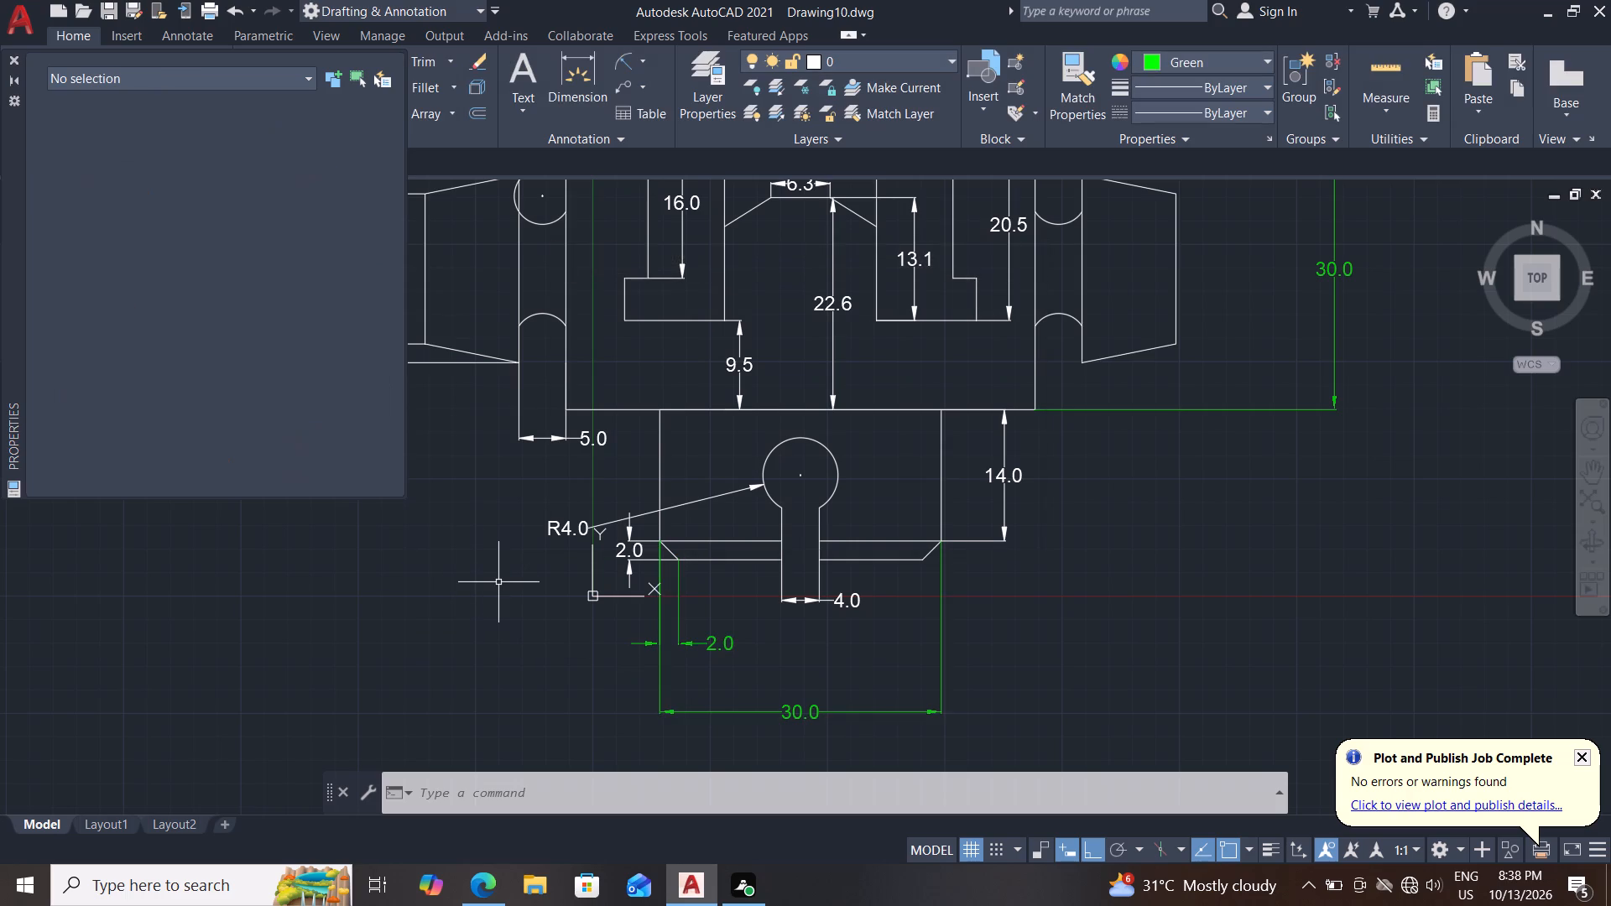
key("Escape")
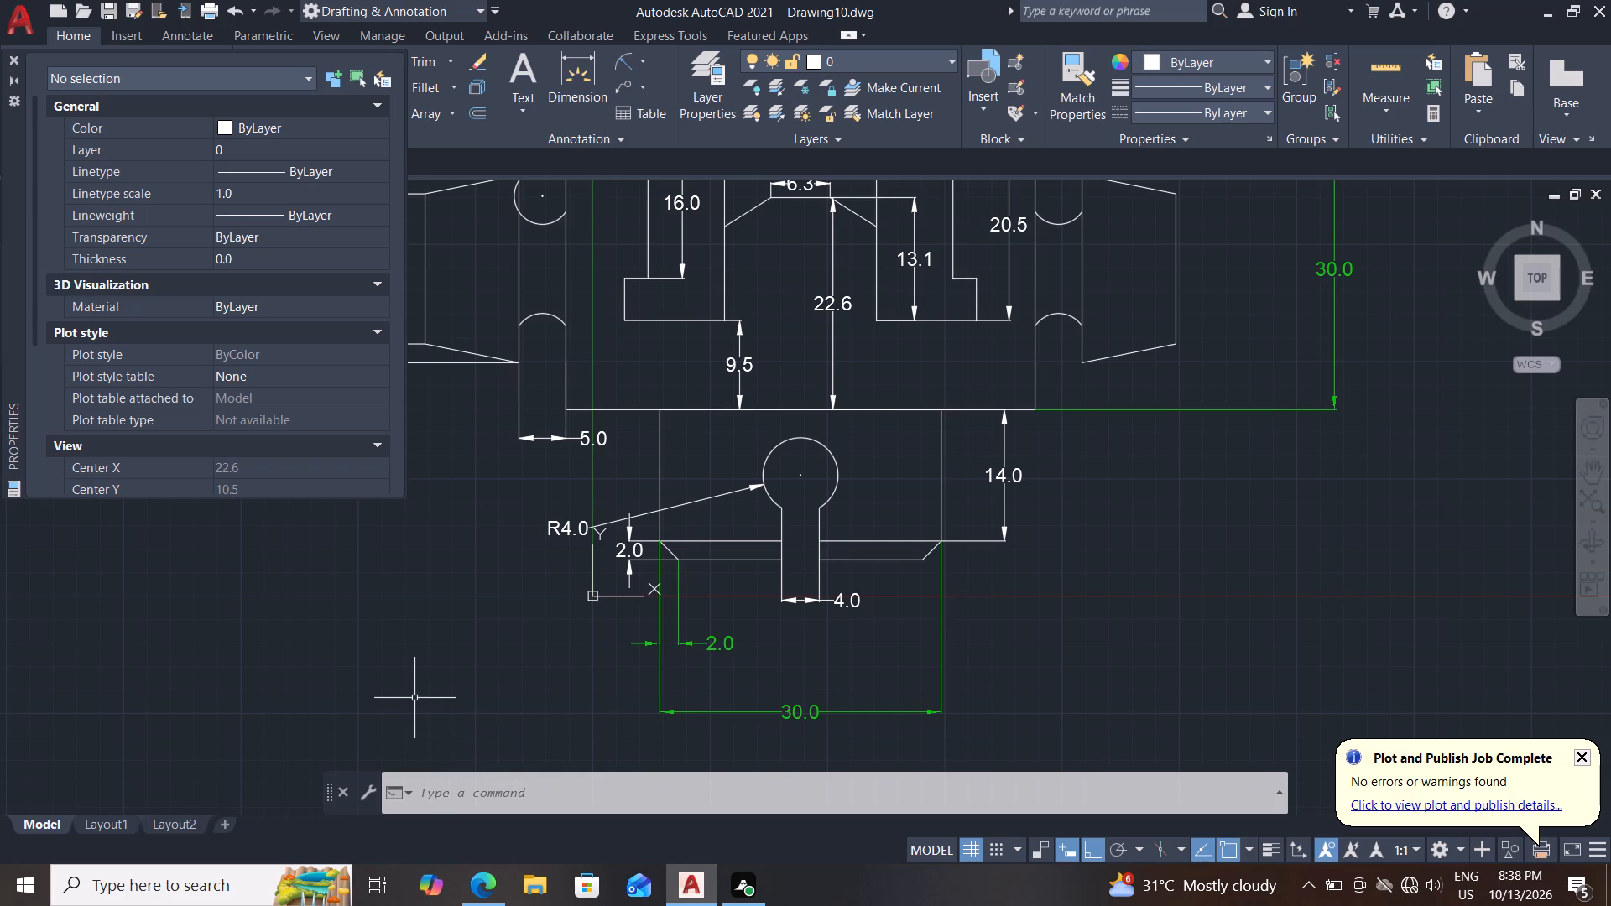
Set the lower body's 14.0 height dimension to Green with a transparency of 30.
scroll(487, 648, "down", 1)
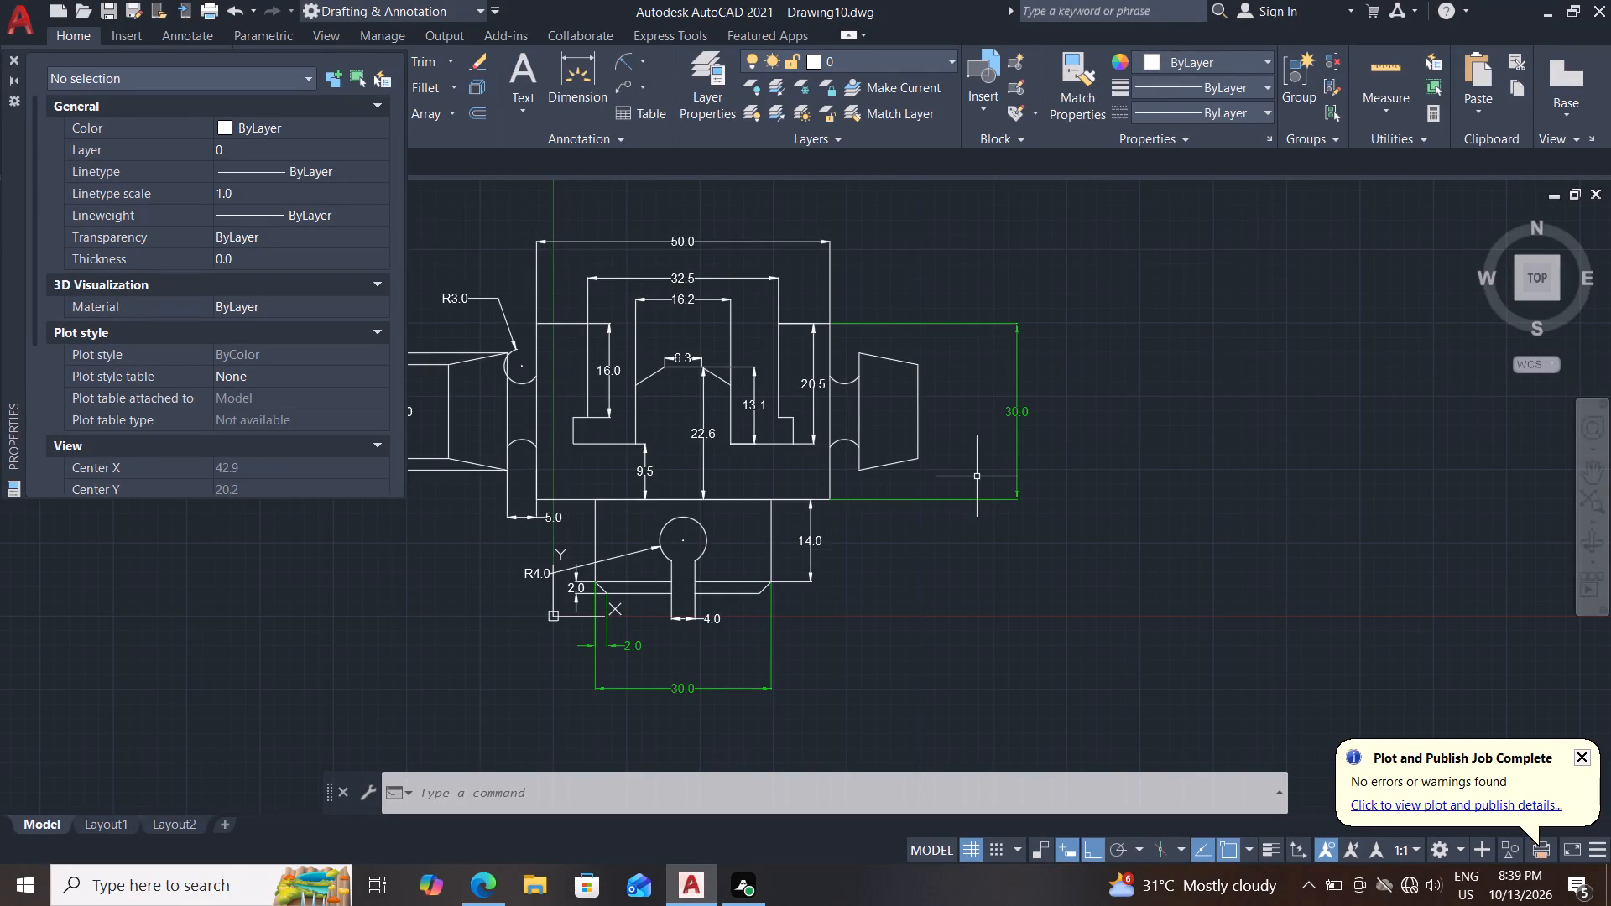
key("Escape")
key("Escape")
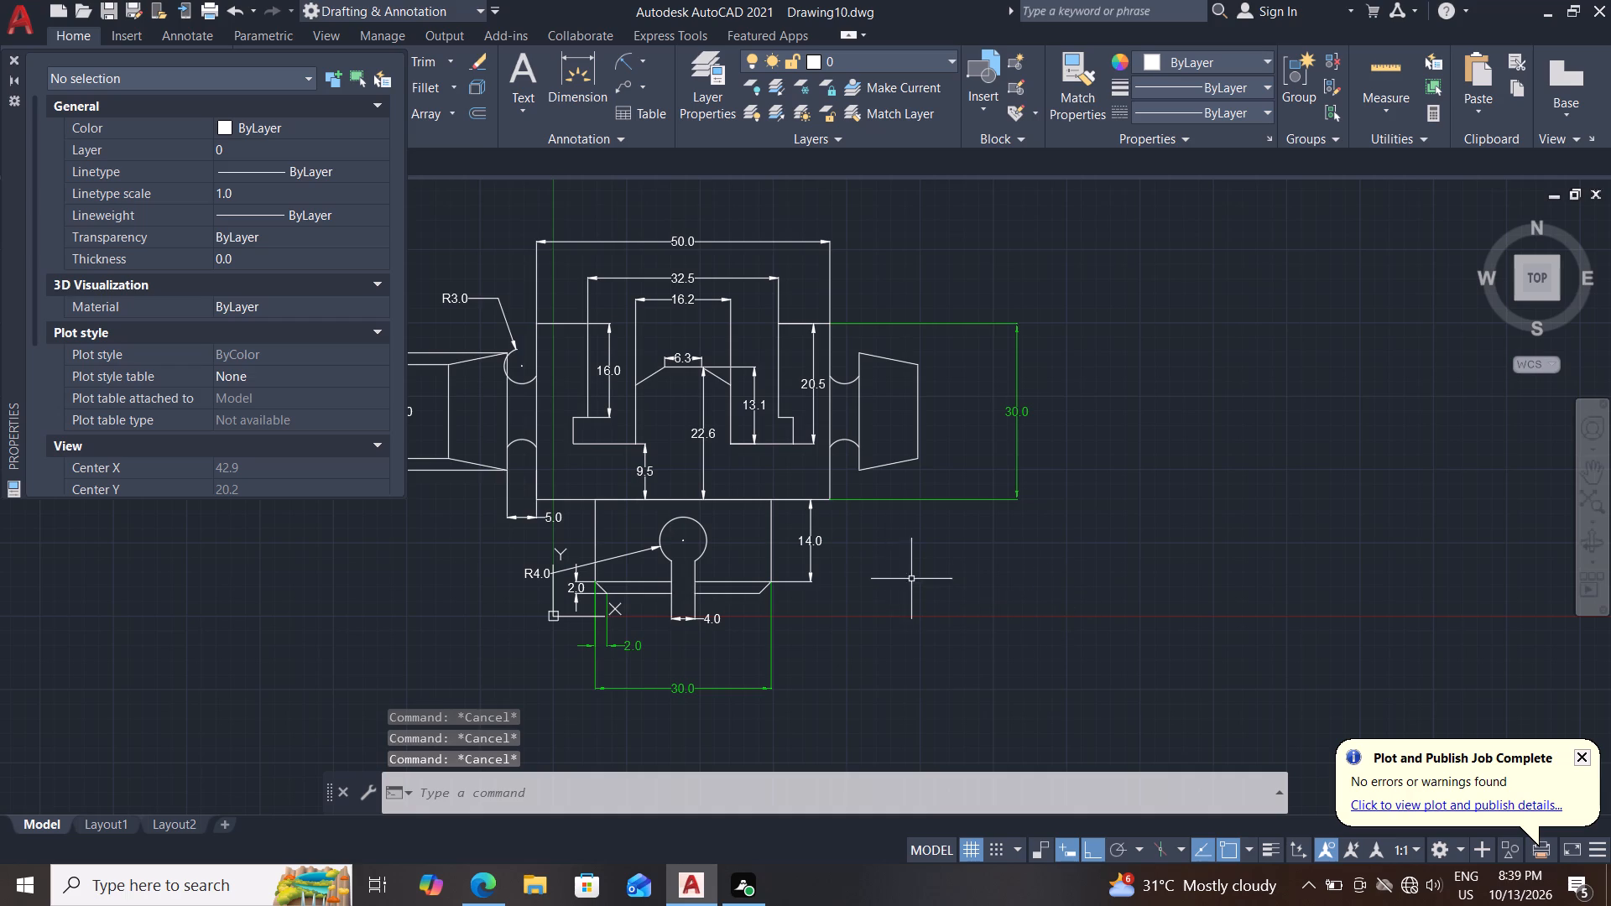
middle_click_drag(922, 584, 1031, 585)
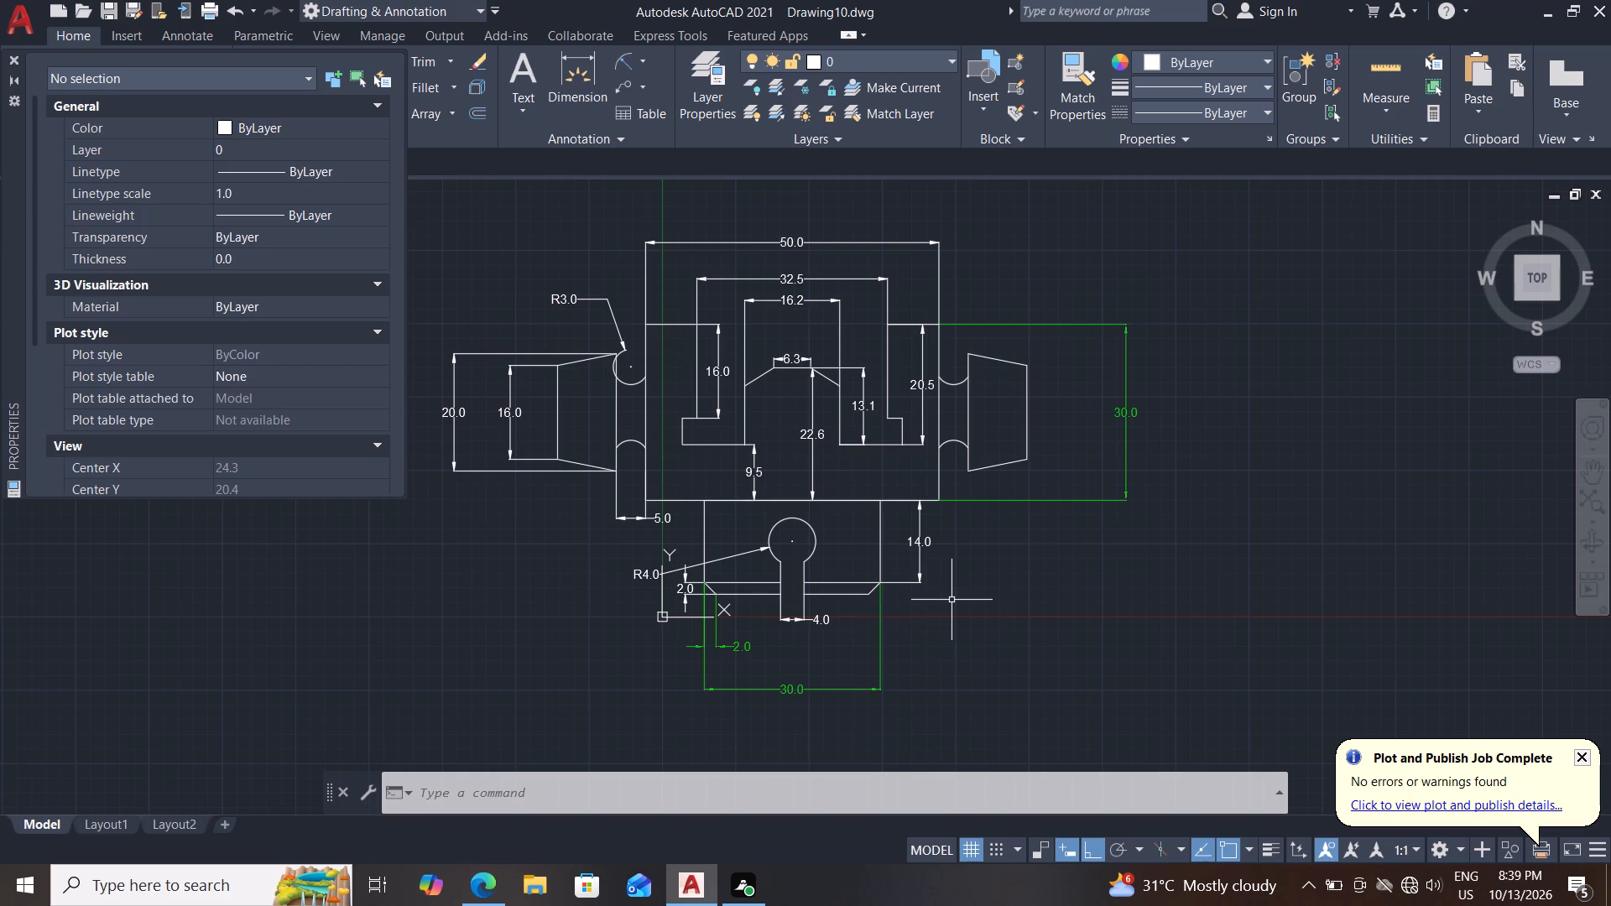
left_click(951, 550)
left_click(910, 565)
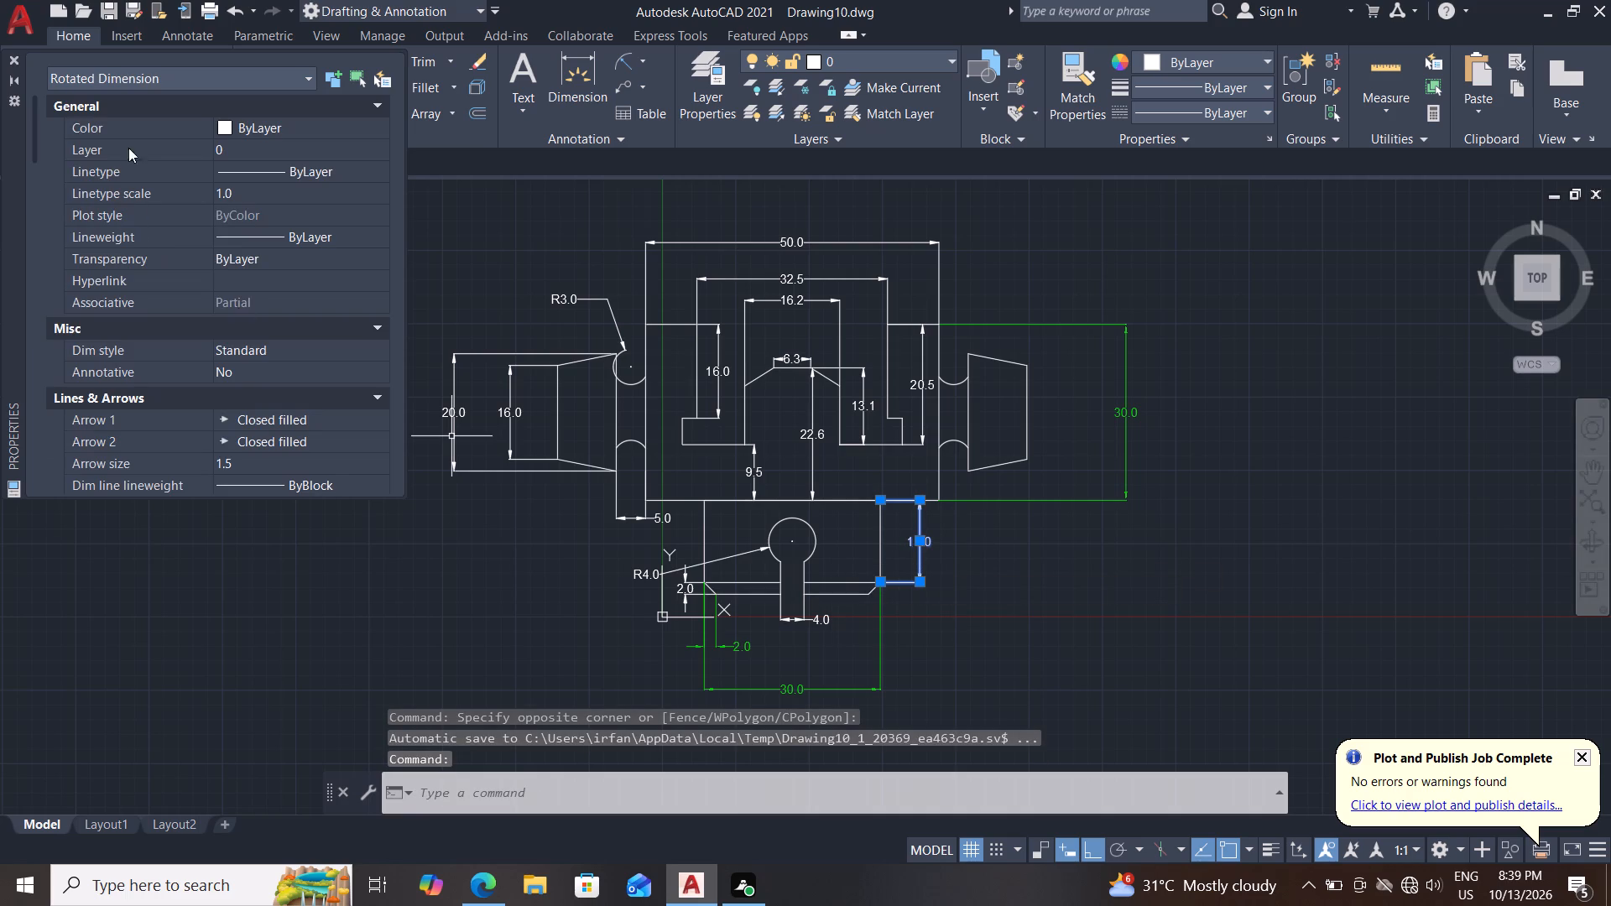
double_click(256, 125)
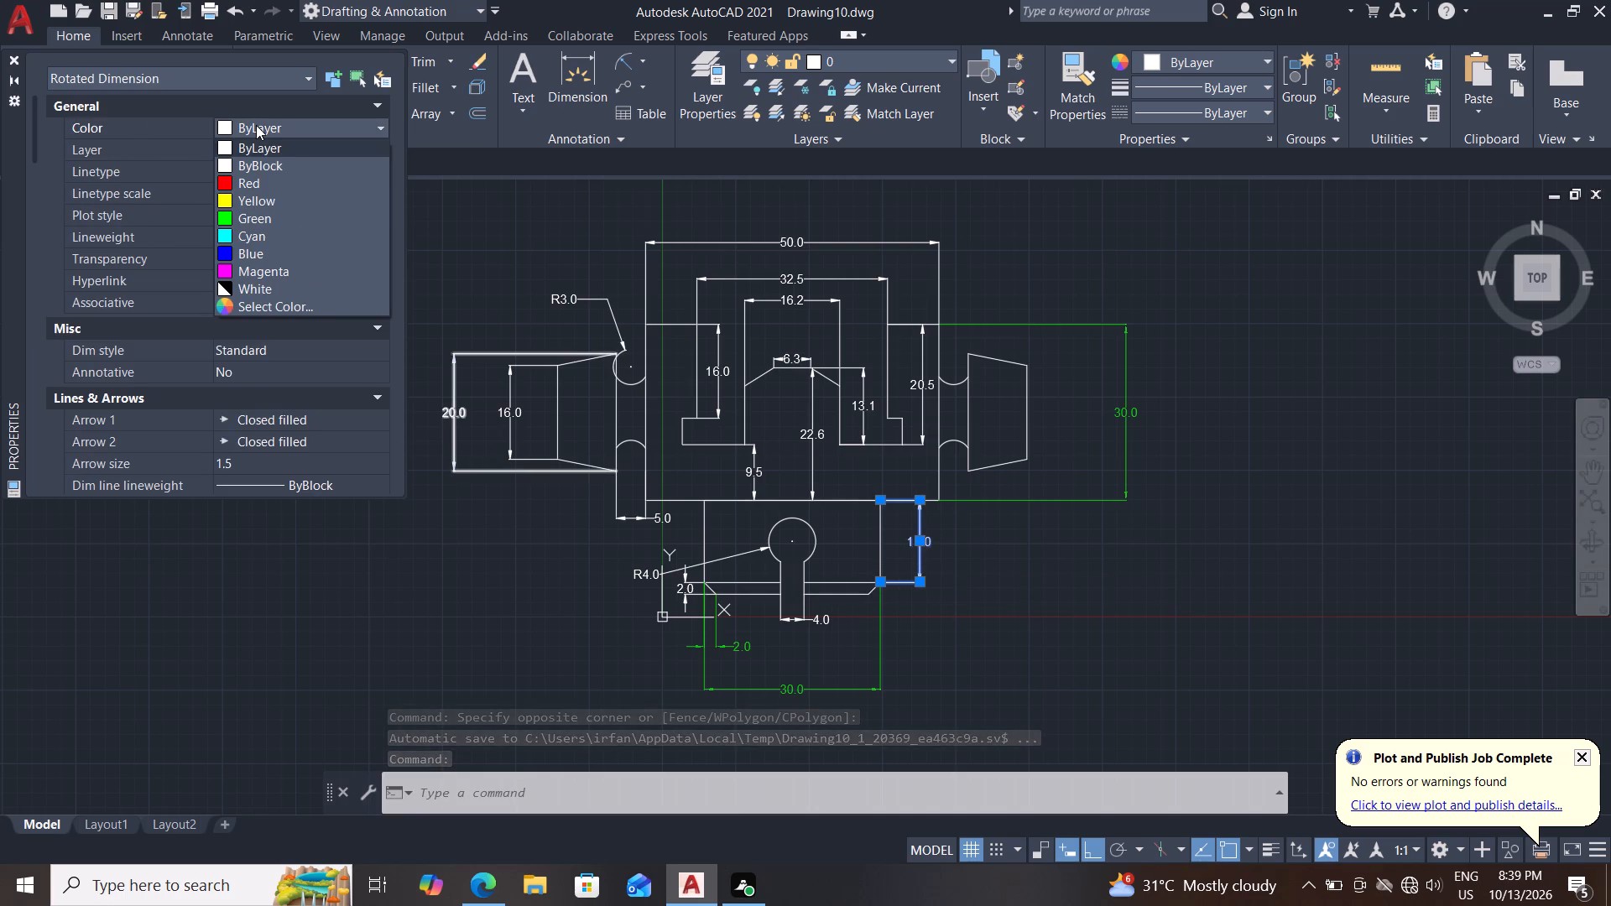
left_click(257, 221)
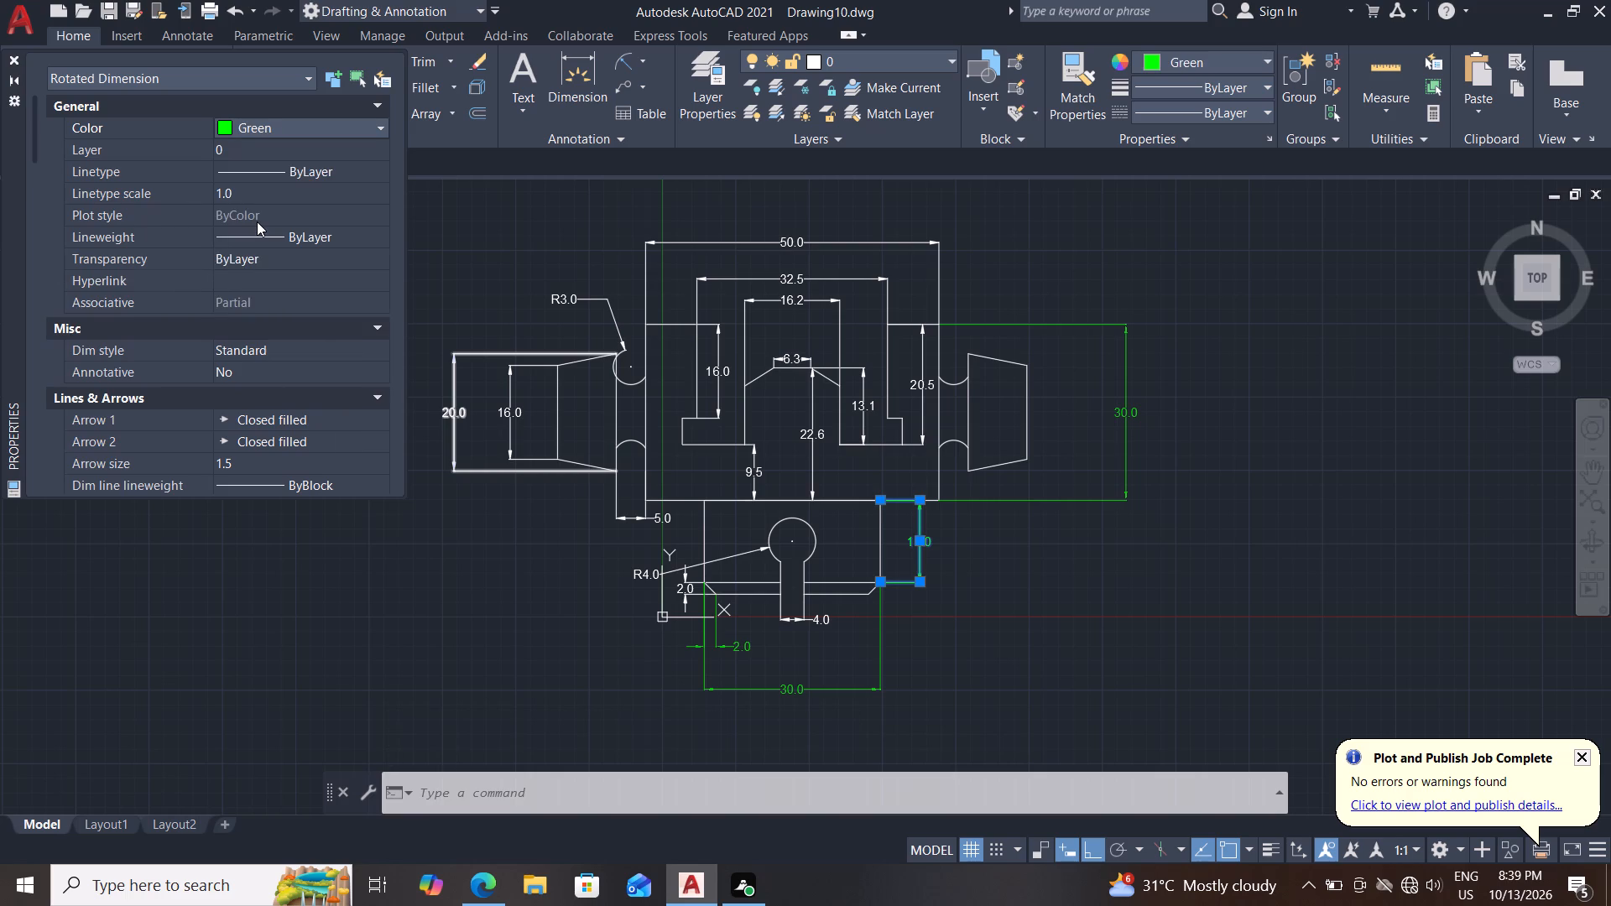
left_click_drag(279, 262, 142, 268)
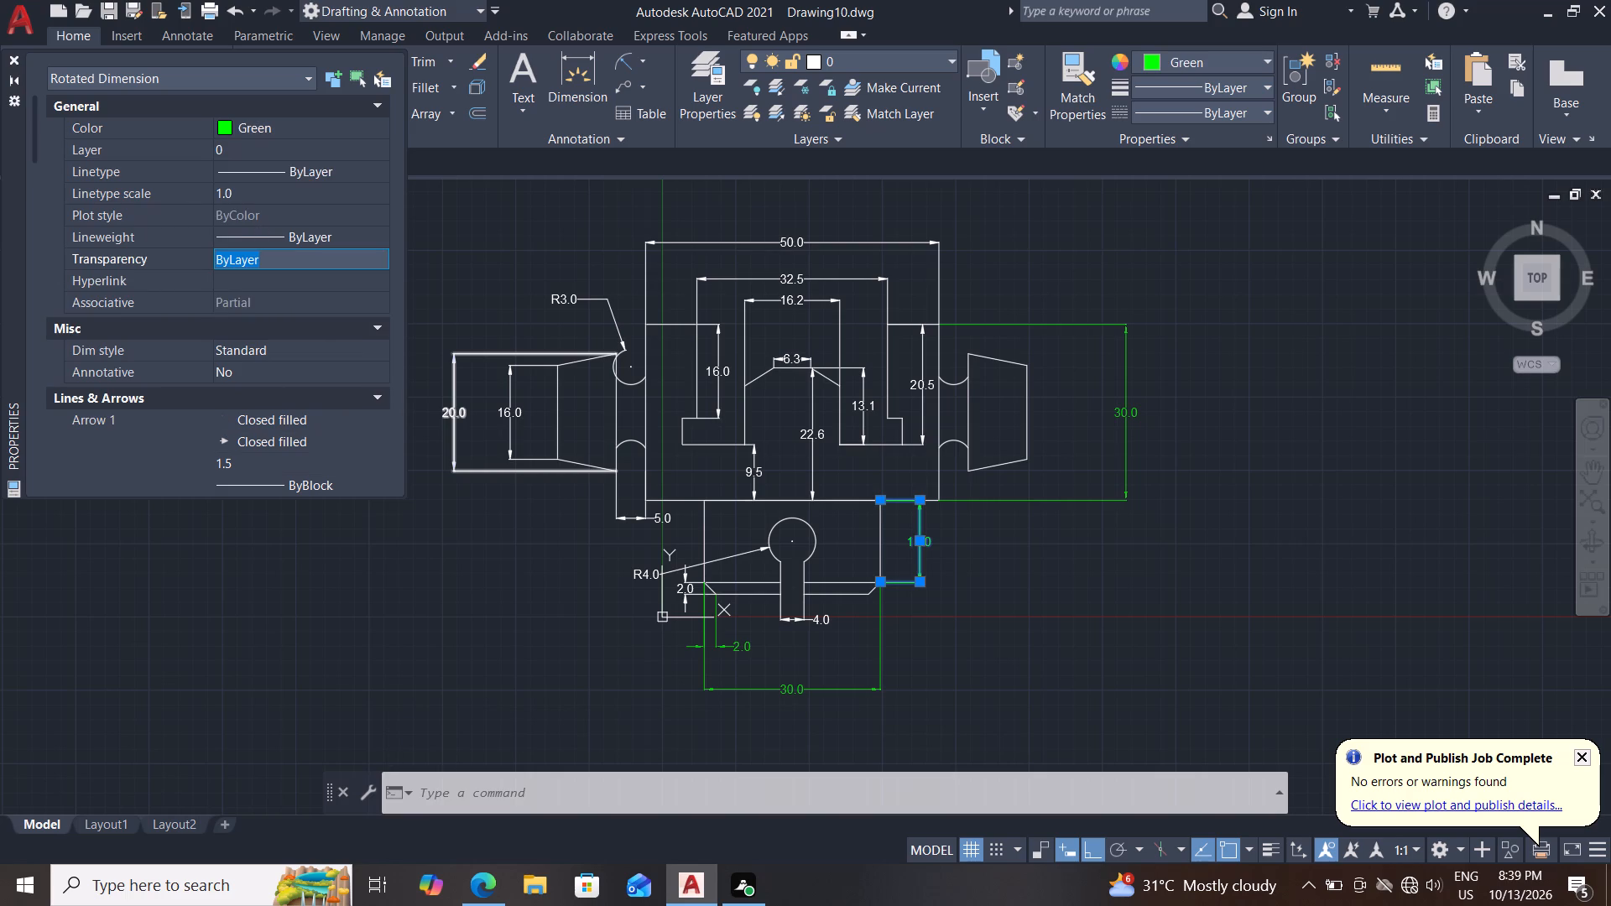
left_click_drag(142, 268, 139, 268)
type("30")
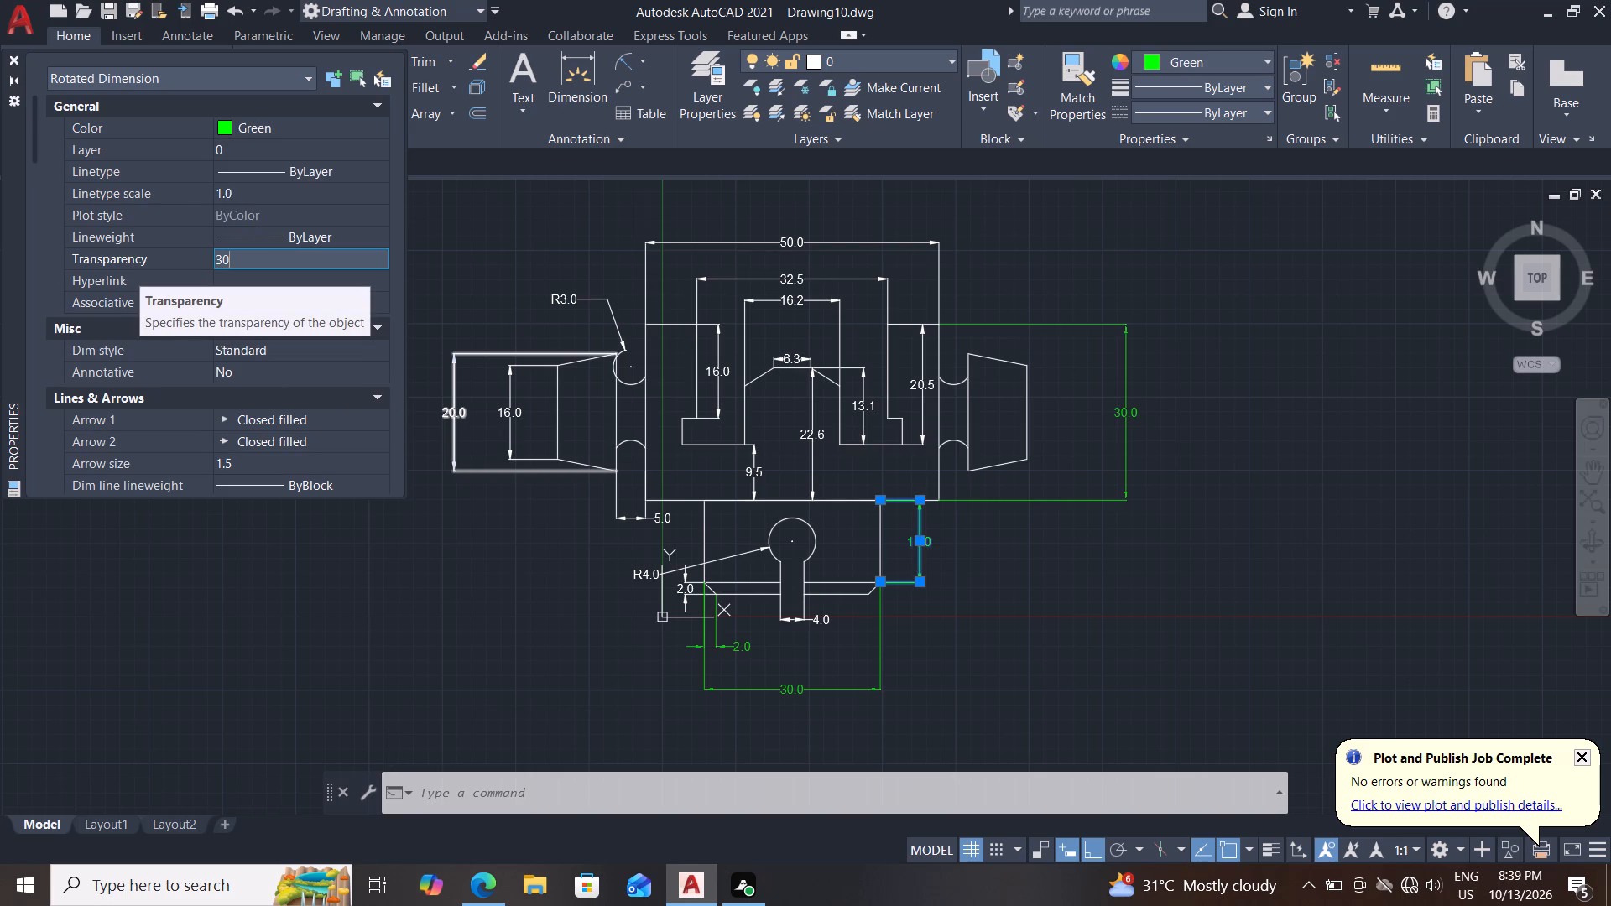
key("Return")
key("Escape")
key("Escape")
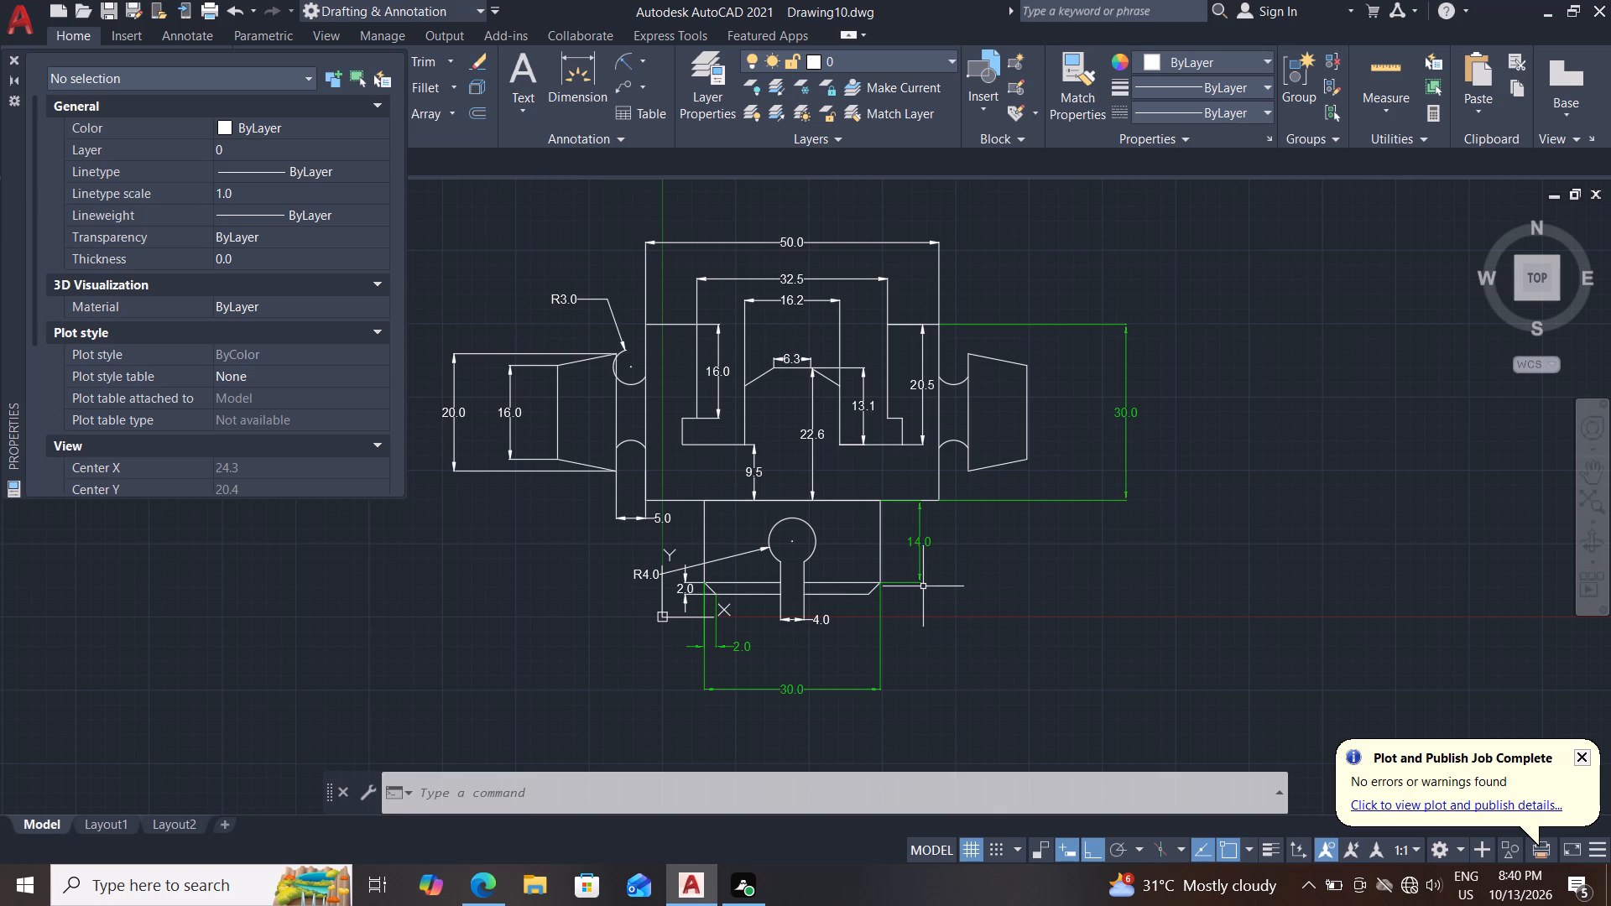
Set the keyhole slot's 4.0 width dimension to Green with a transparency of 30.
scroll(857, 586, "up", 1)
left_click(817, 647)
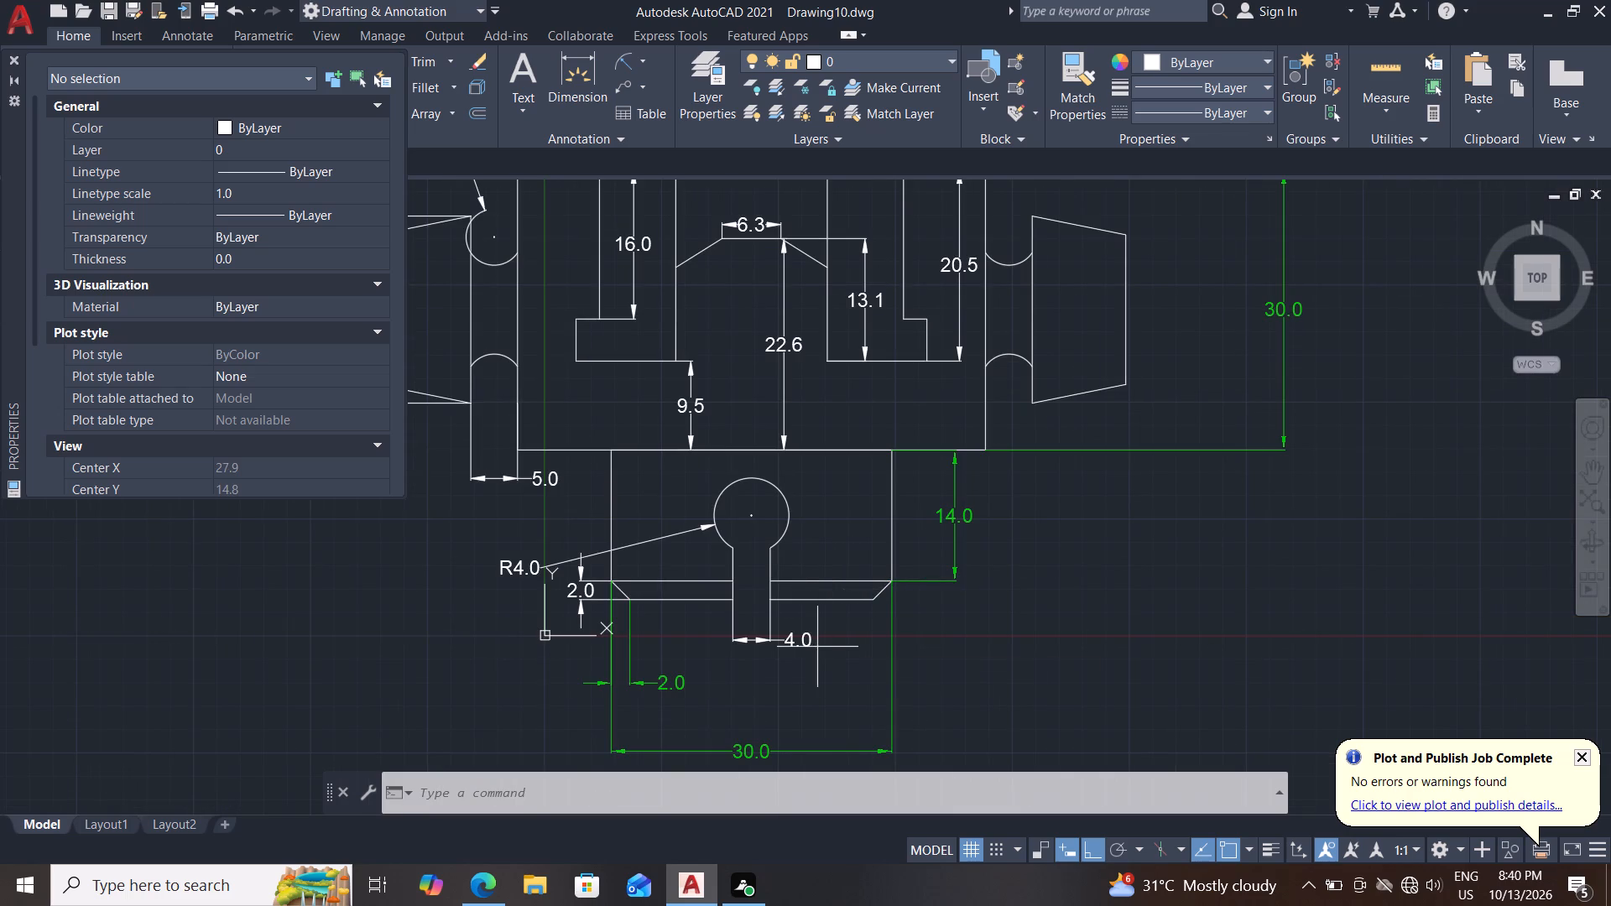
left_click(723, 658)
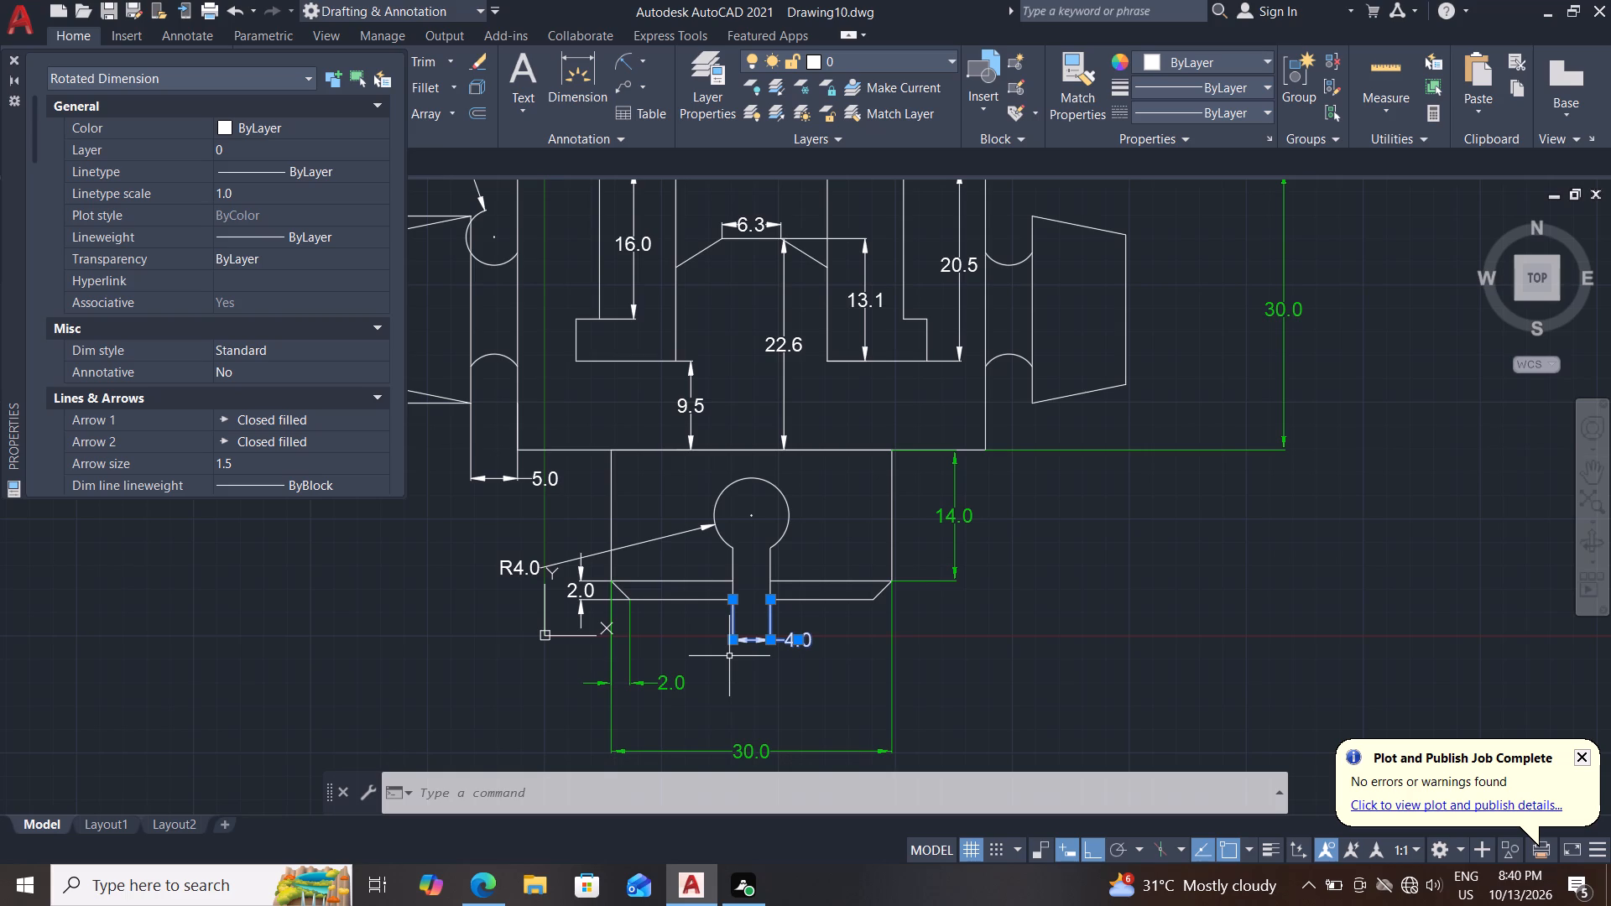
double_click(257, 124)
left_click(248, 218)
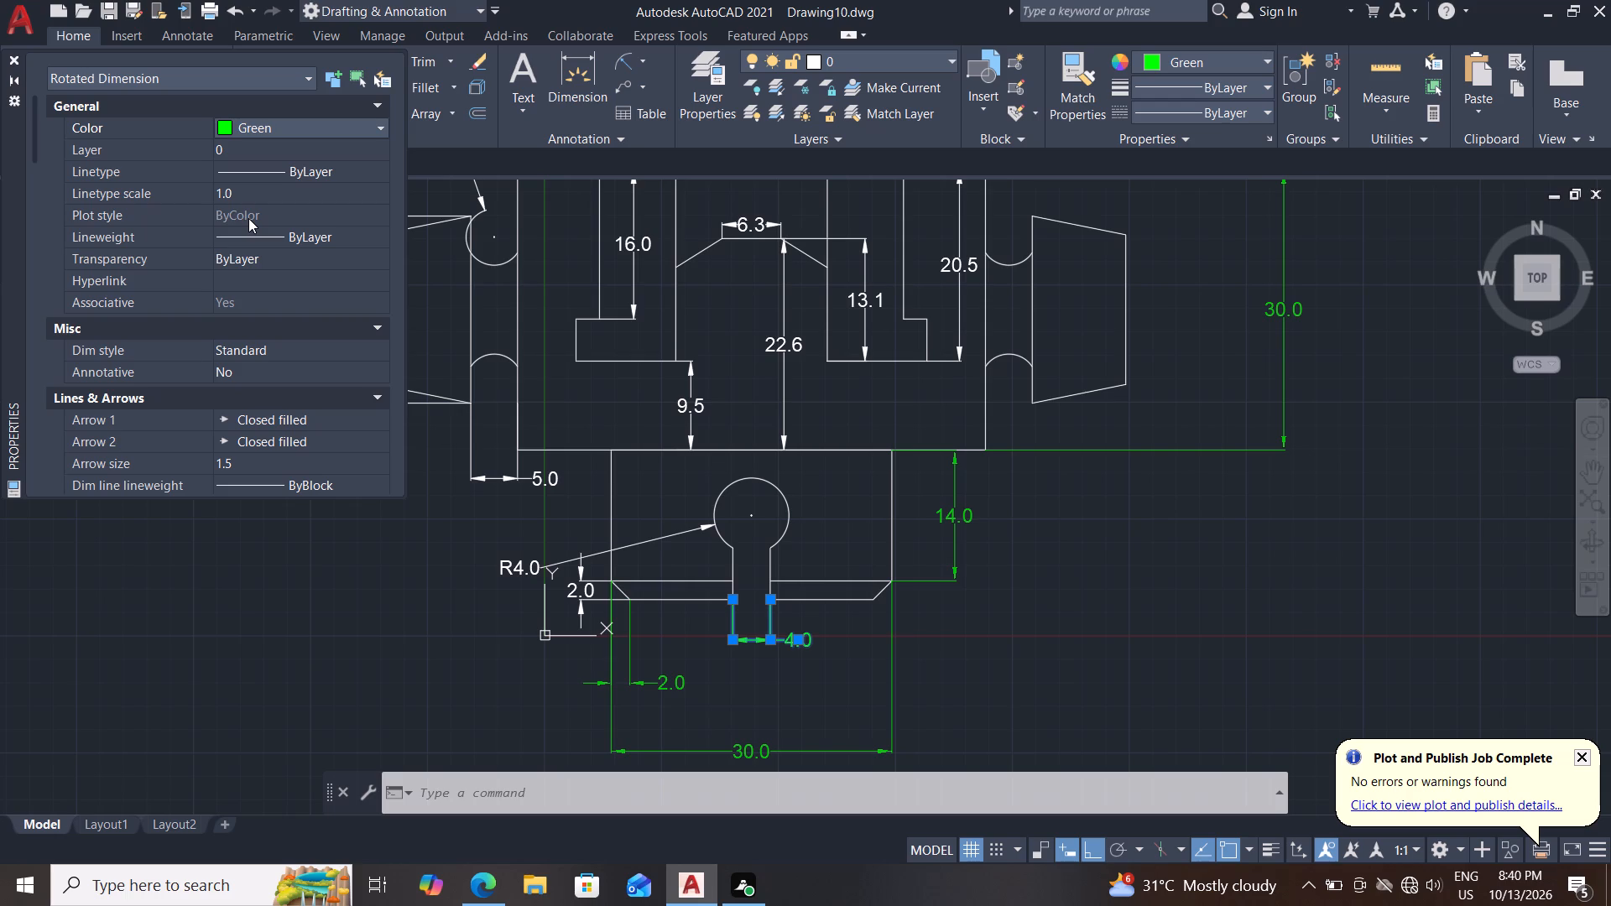
left_click_drag(274, 258, 175, 258)
type("30")
key("Return")
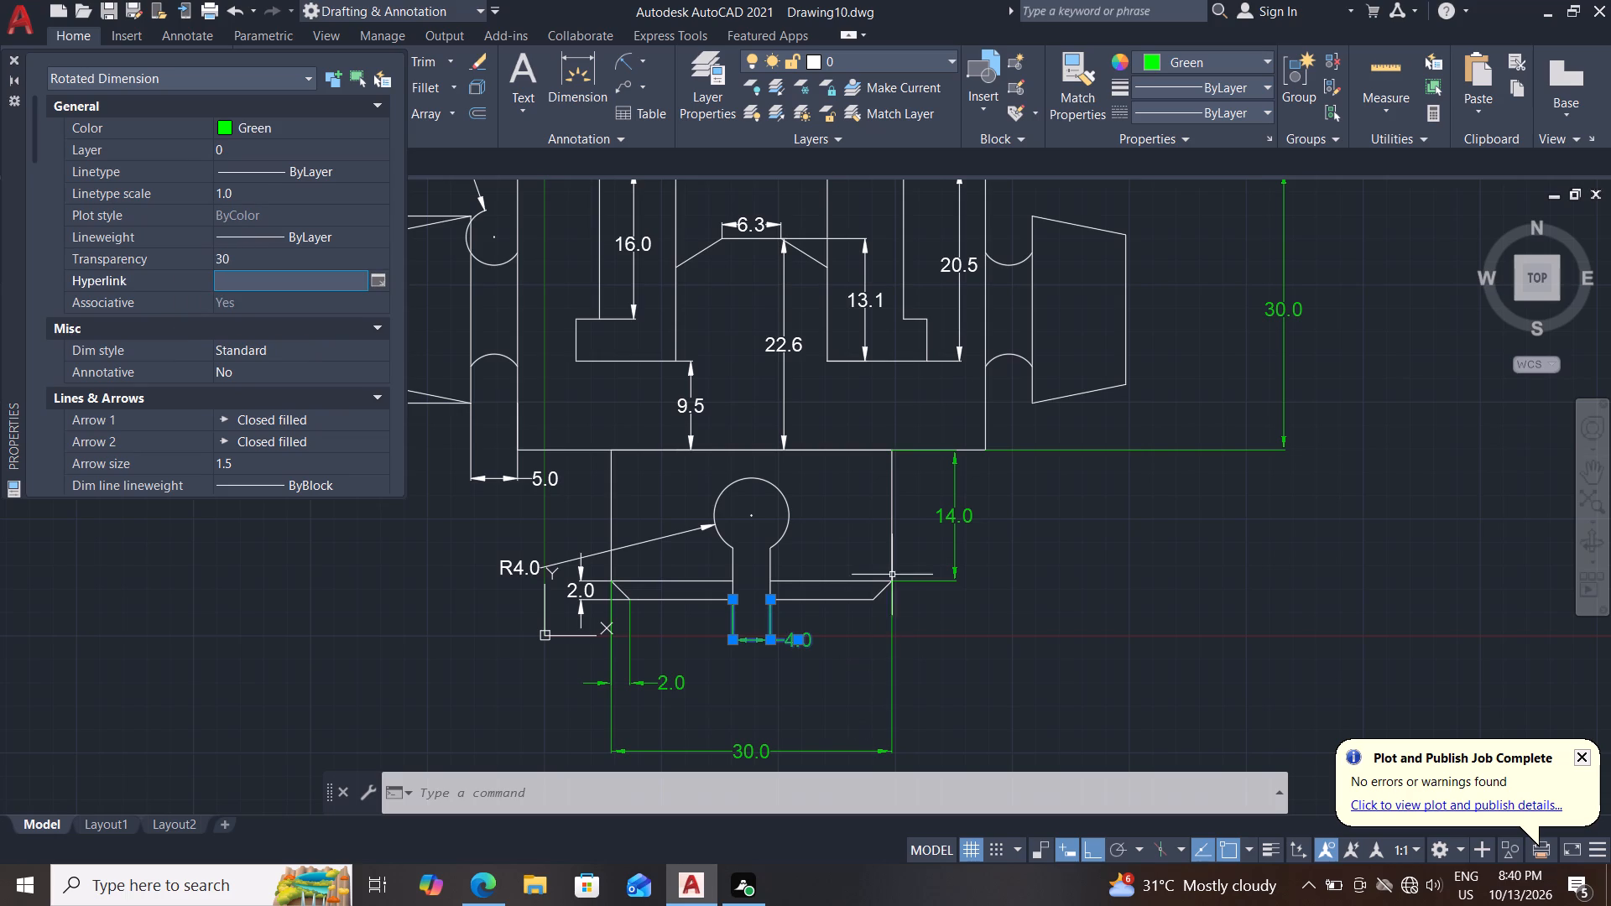
key("Escape")
key("Escape")
key("Escape")
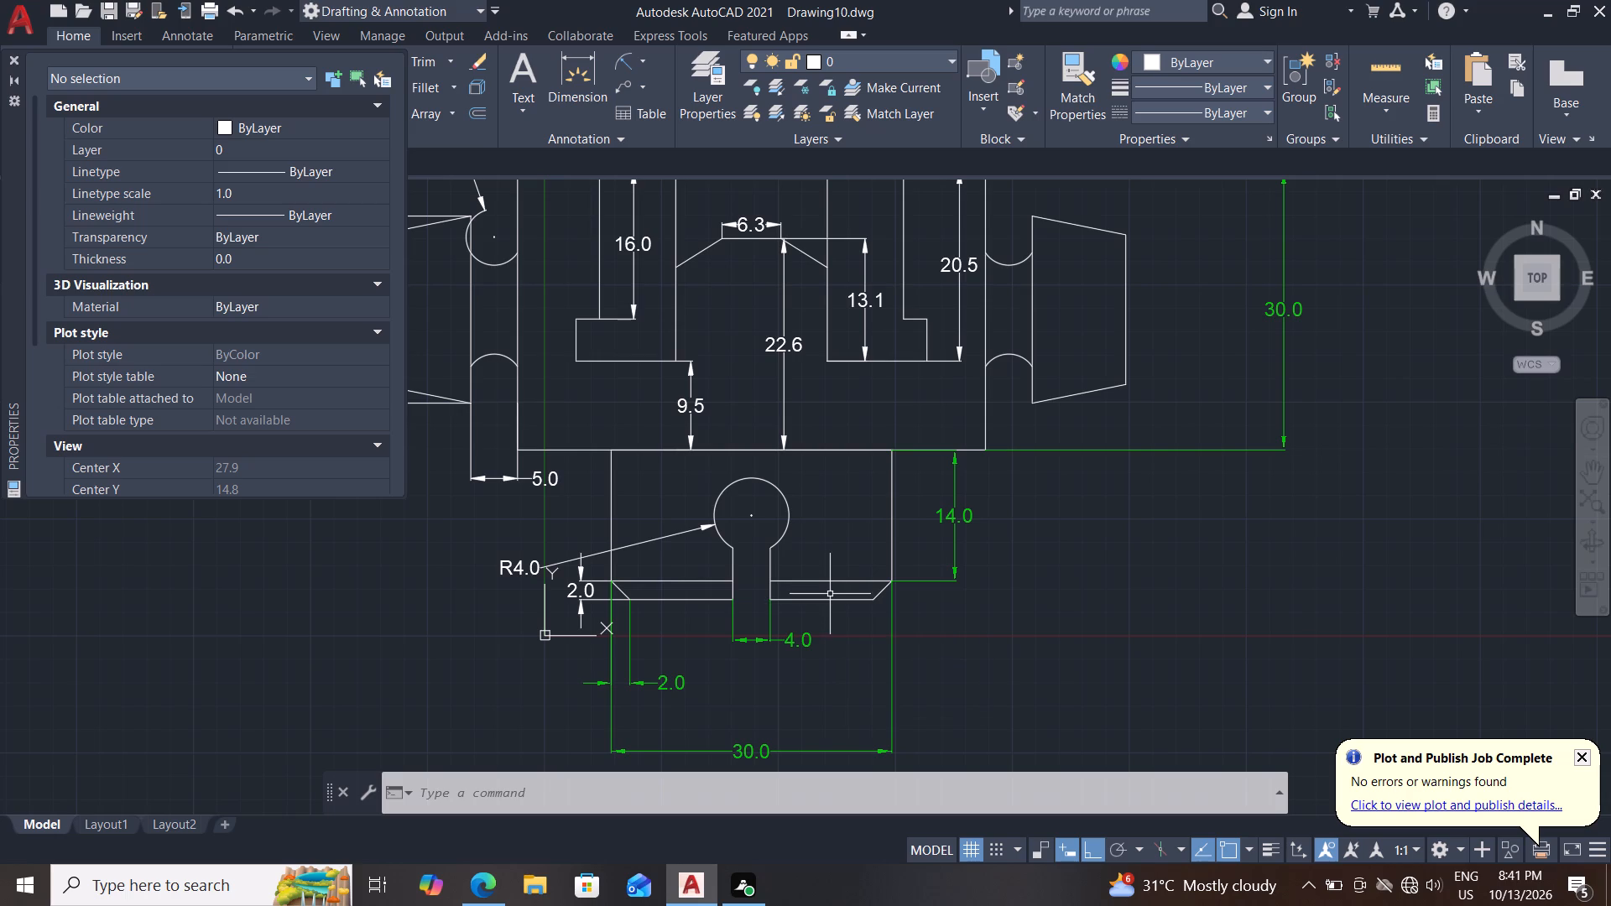
Set the keyhole circle's R4.0 radius dimension to Green with a transparency of 30.
left_click_drag(537, 569, 536, 569)
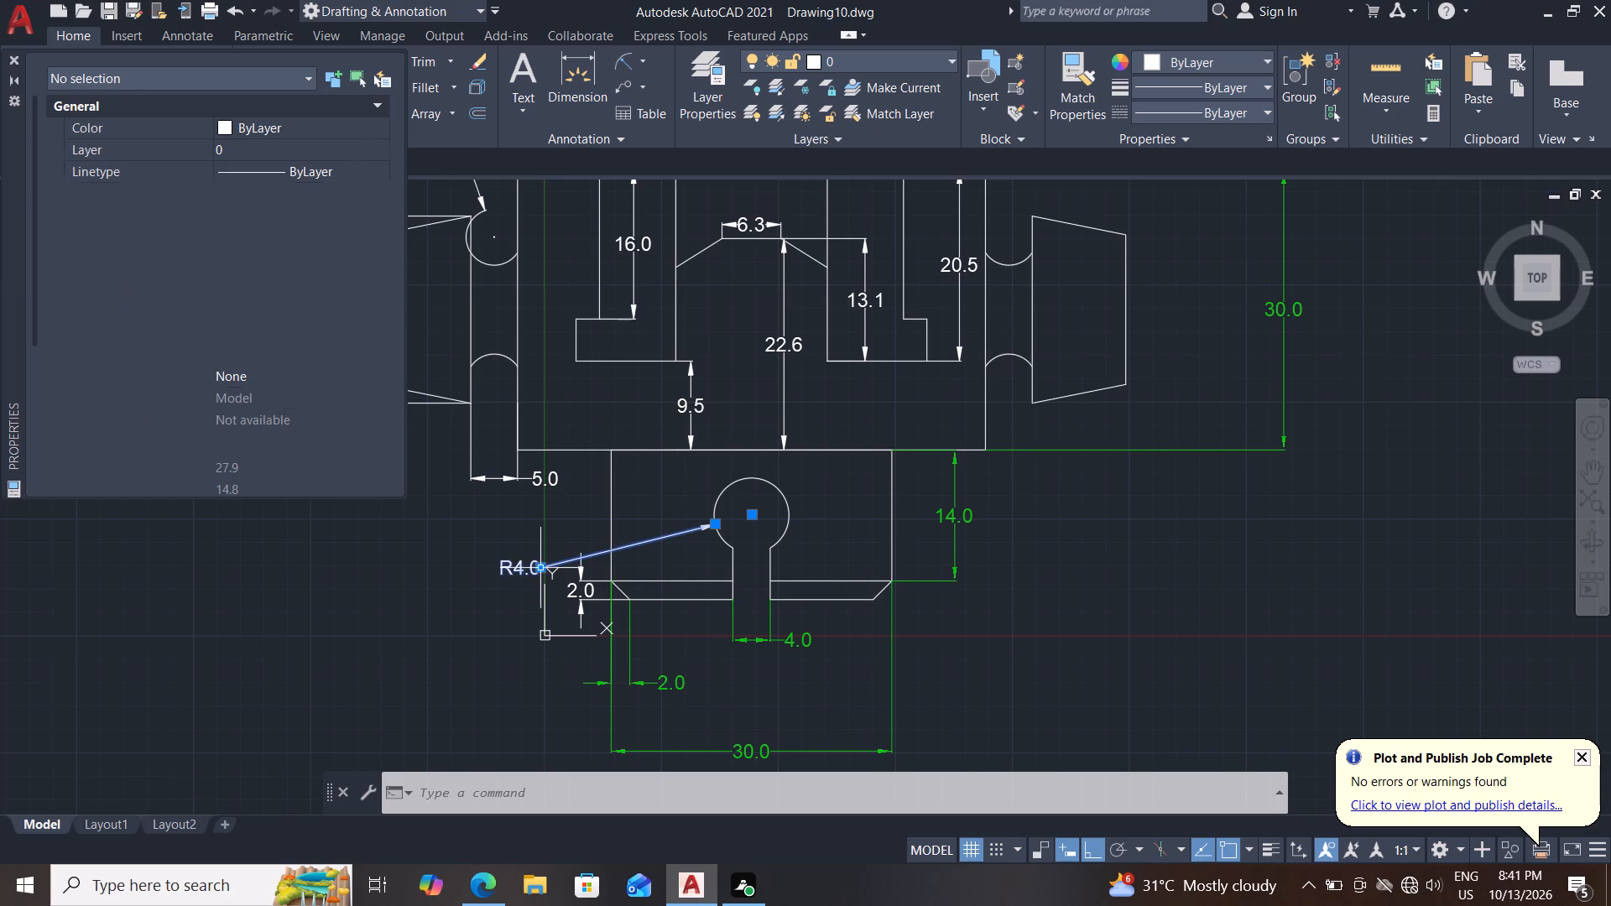
left_click_drag(536, 569, 529, 570)
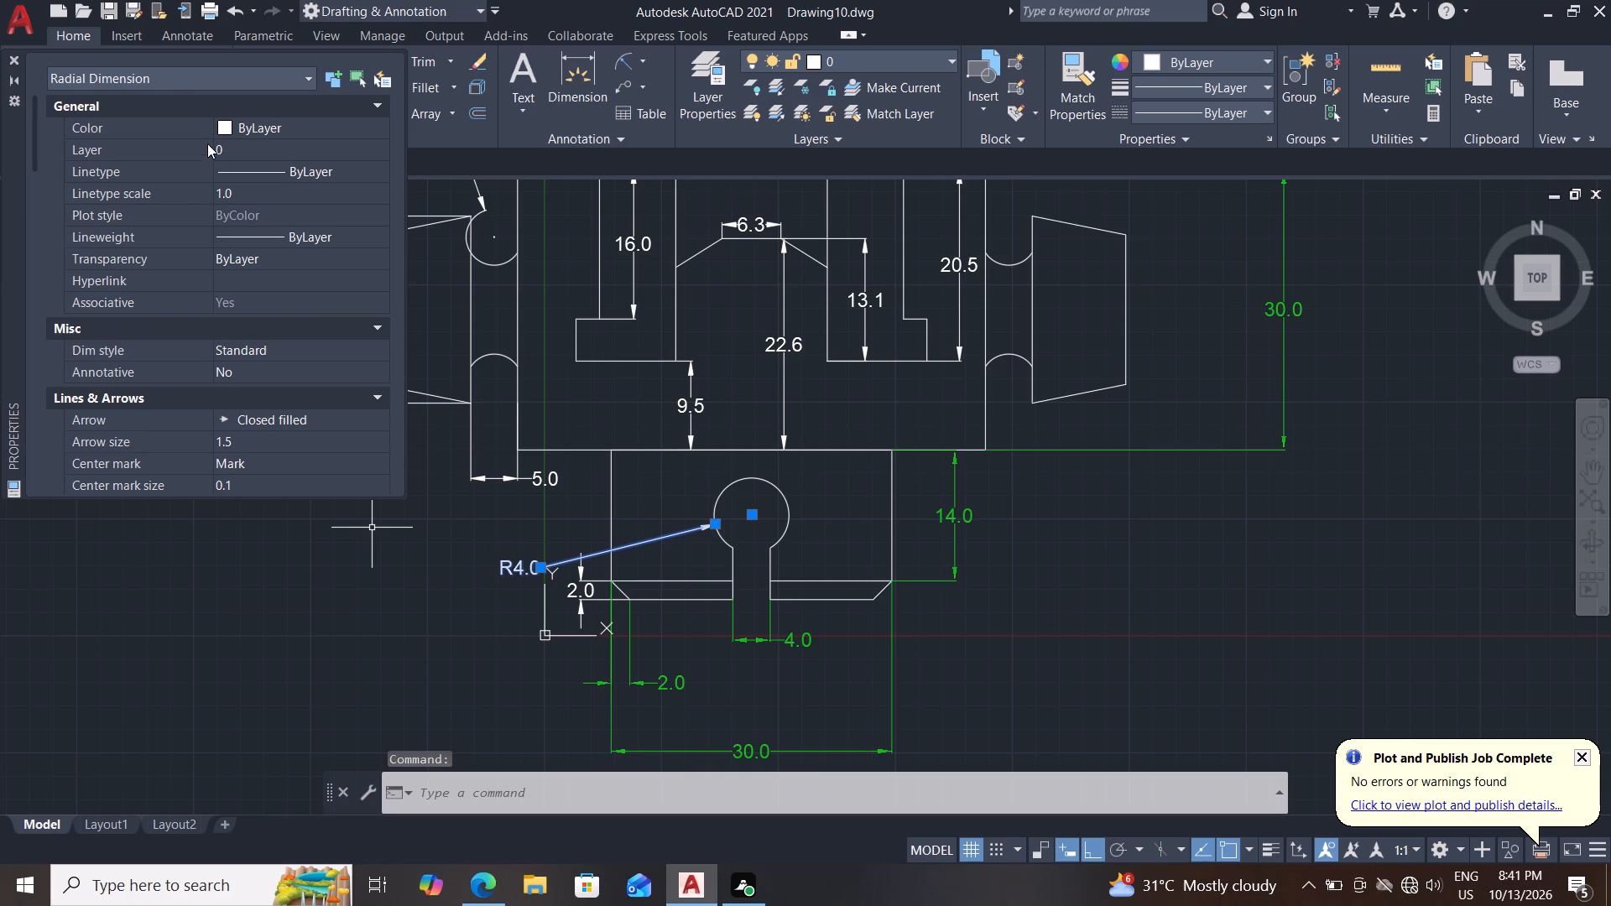
double_click(252, 128)
left_click(233, 219)
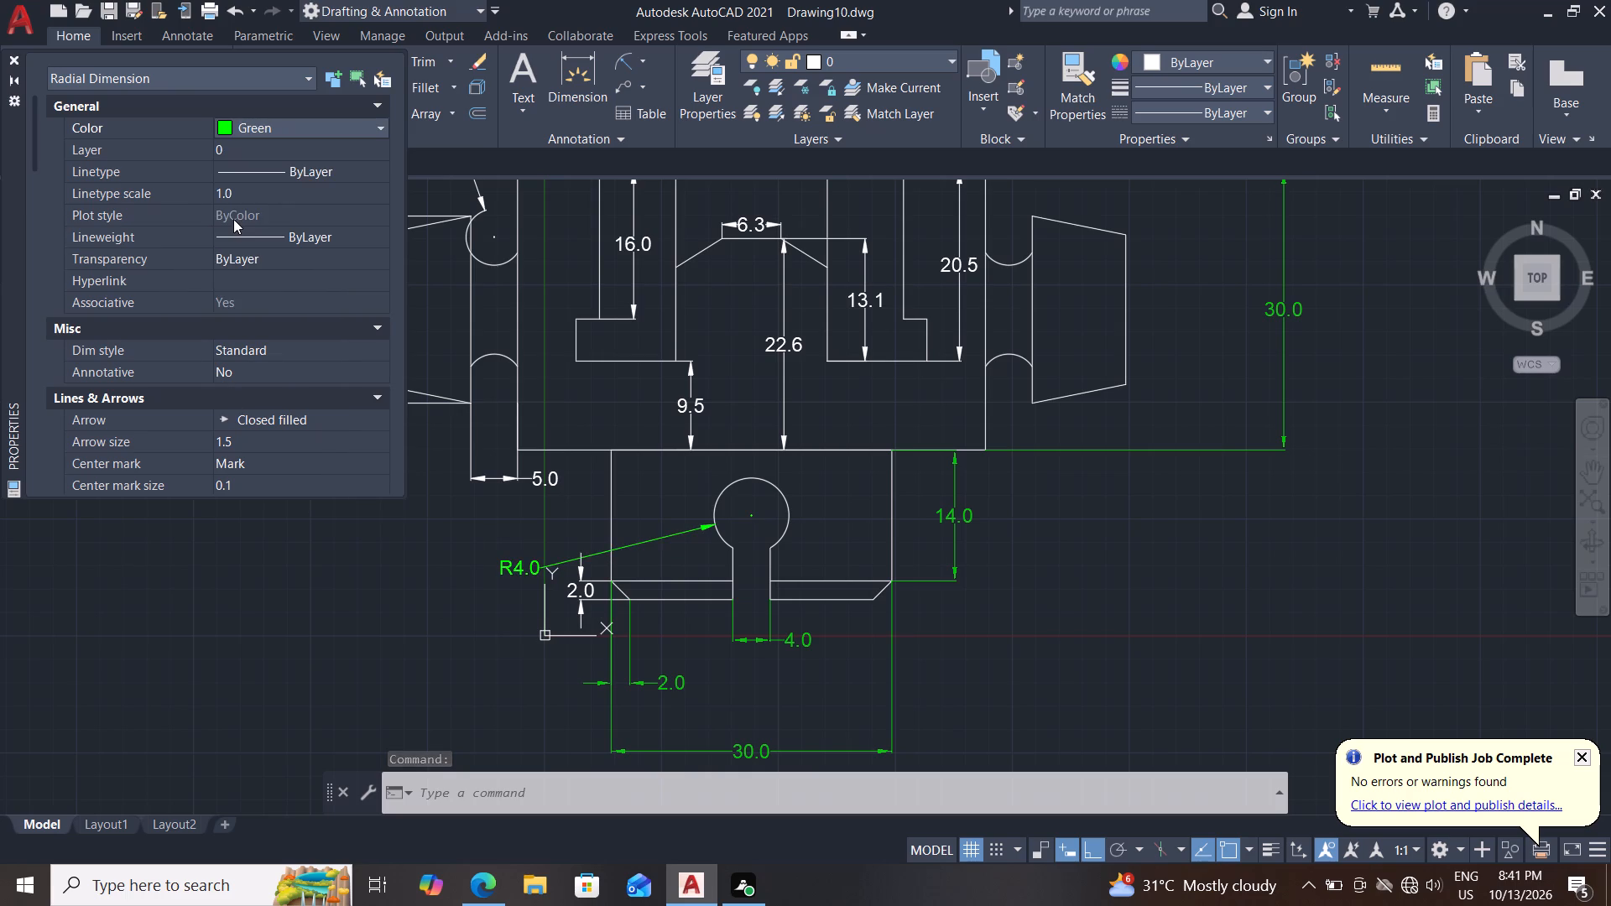
left_click_drag(272, 262, 233, 253)
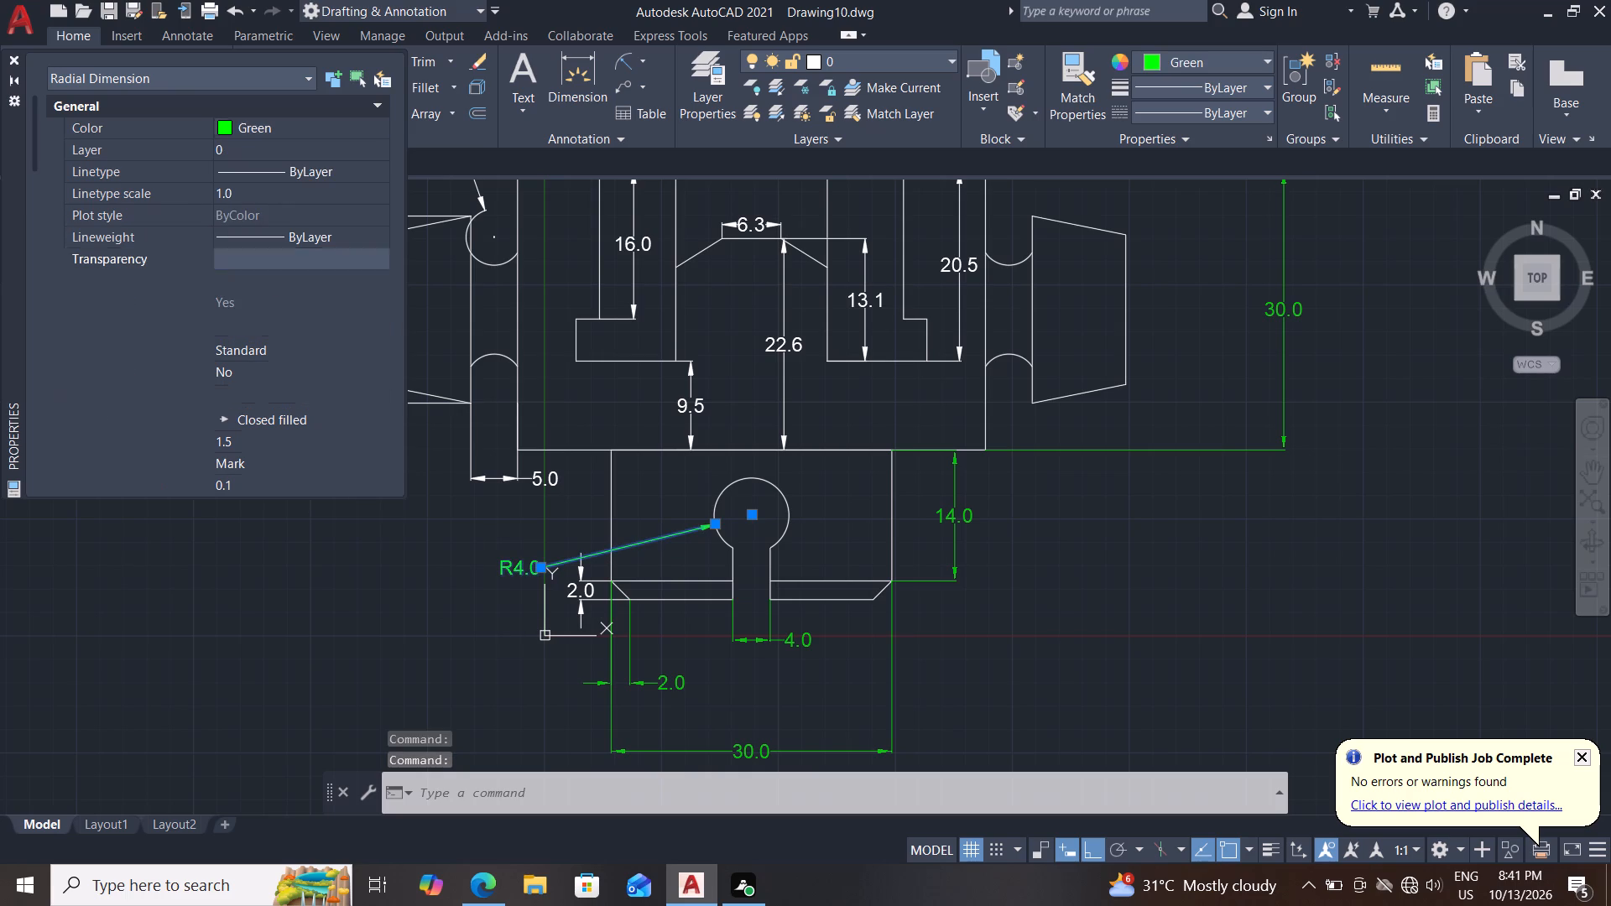
left_click_drag(233, 253, 159, 250)
type("30")
key("Return")
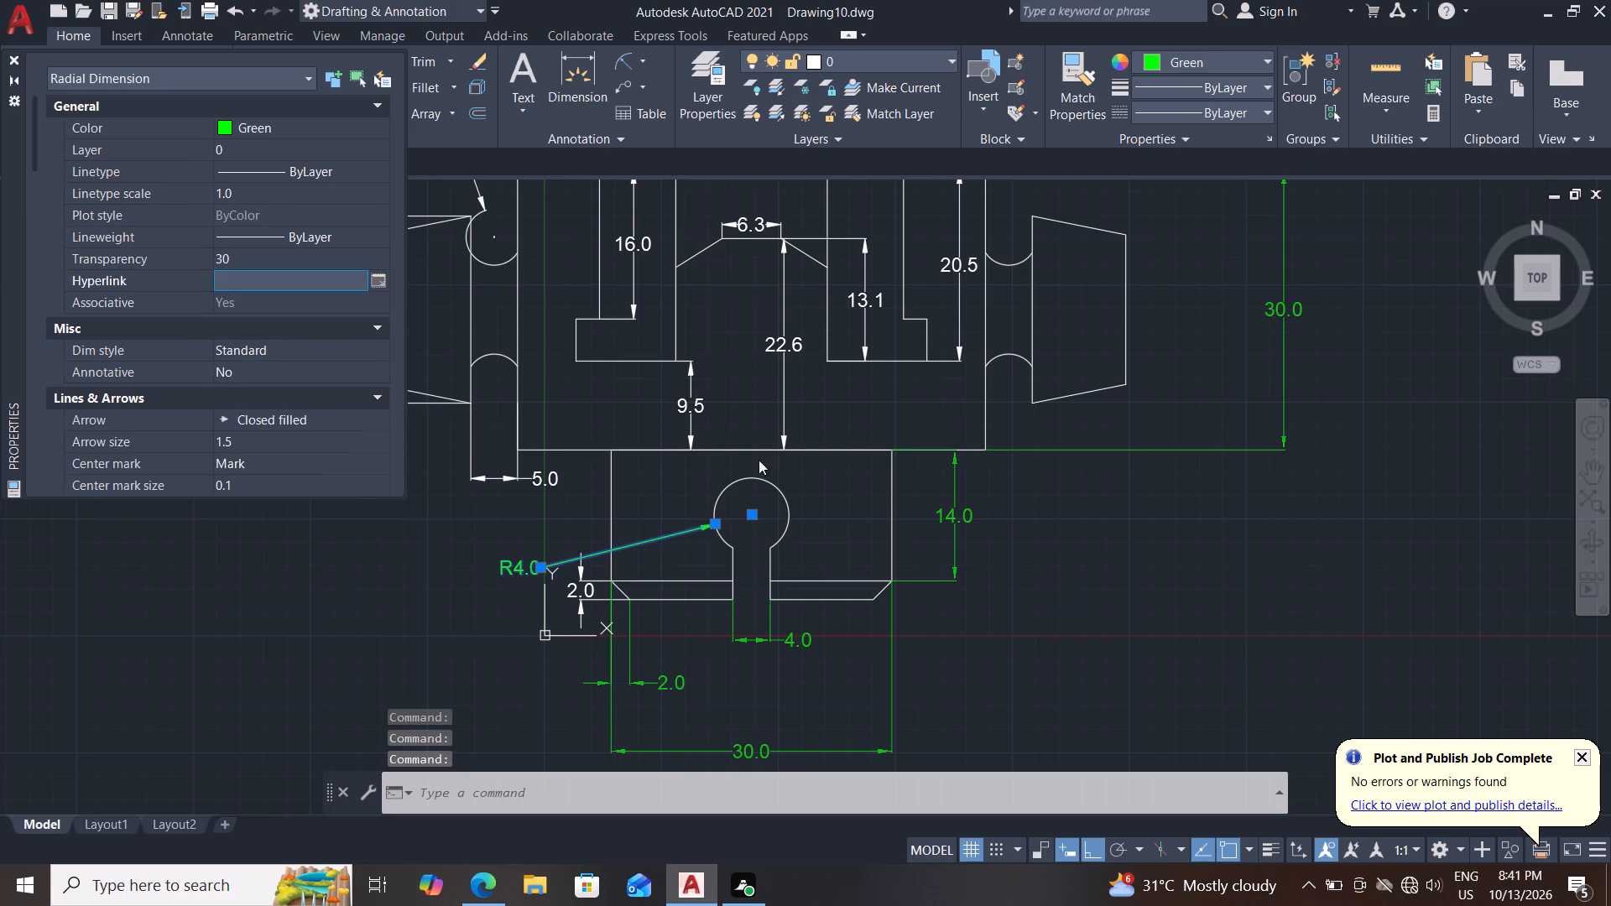
key("Escape")
key("Escape")
Set the chamfer's vertical 2.0 dimension beside the lower body to Green with a transparency of 30.
scroll(1144, 555, "down", 1)
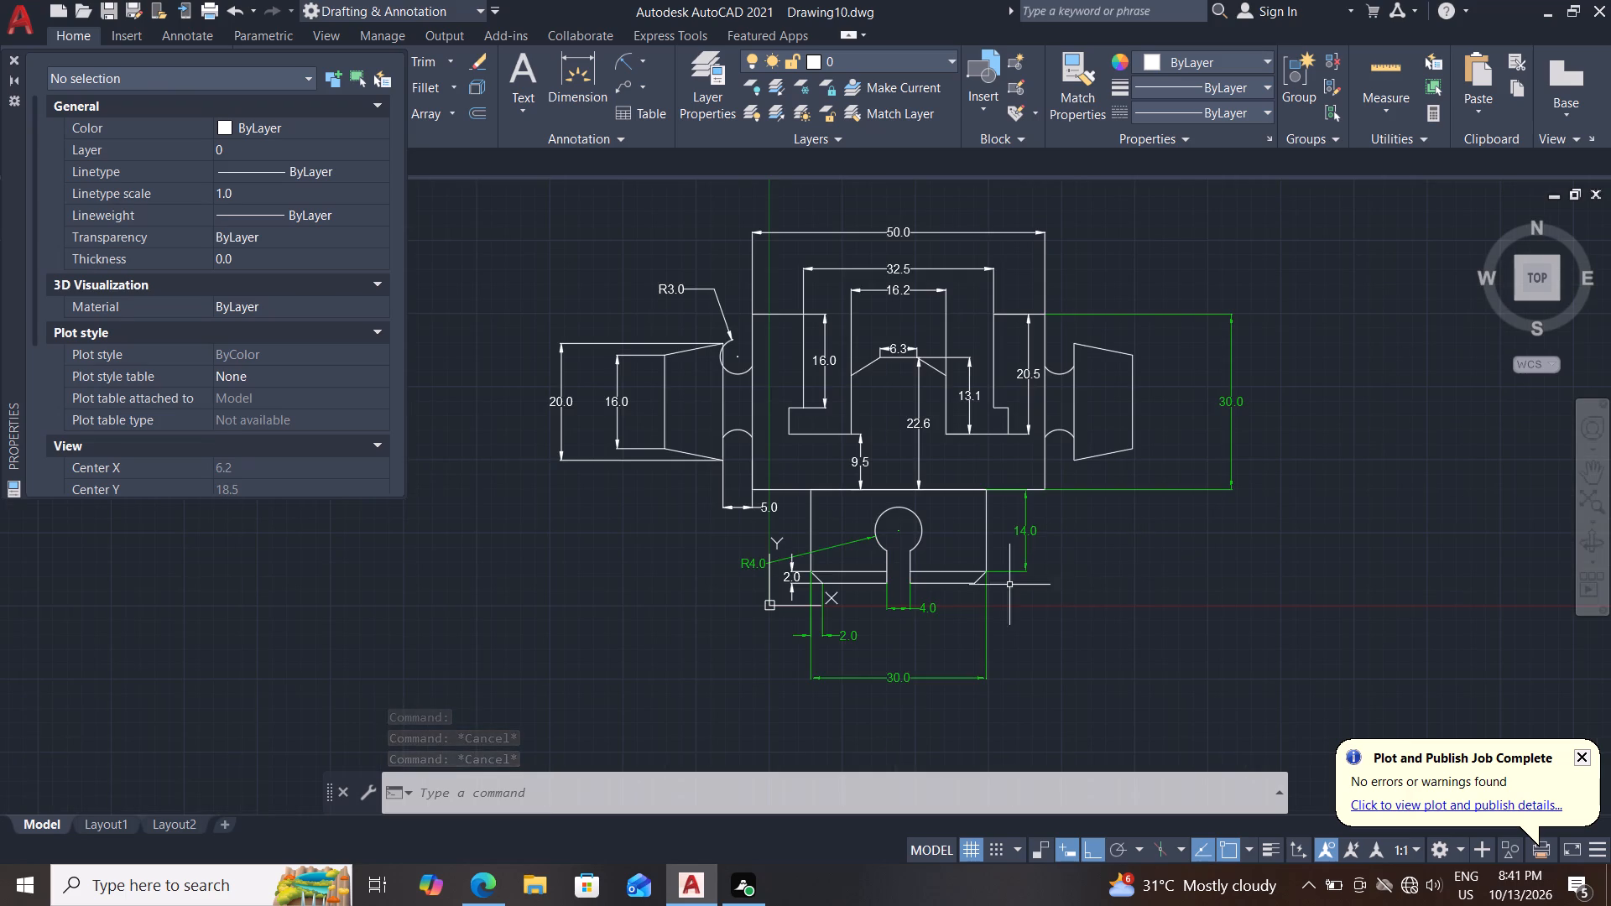
scroll(895, 621, "up", 1)
left_click(734, 555)
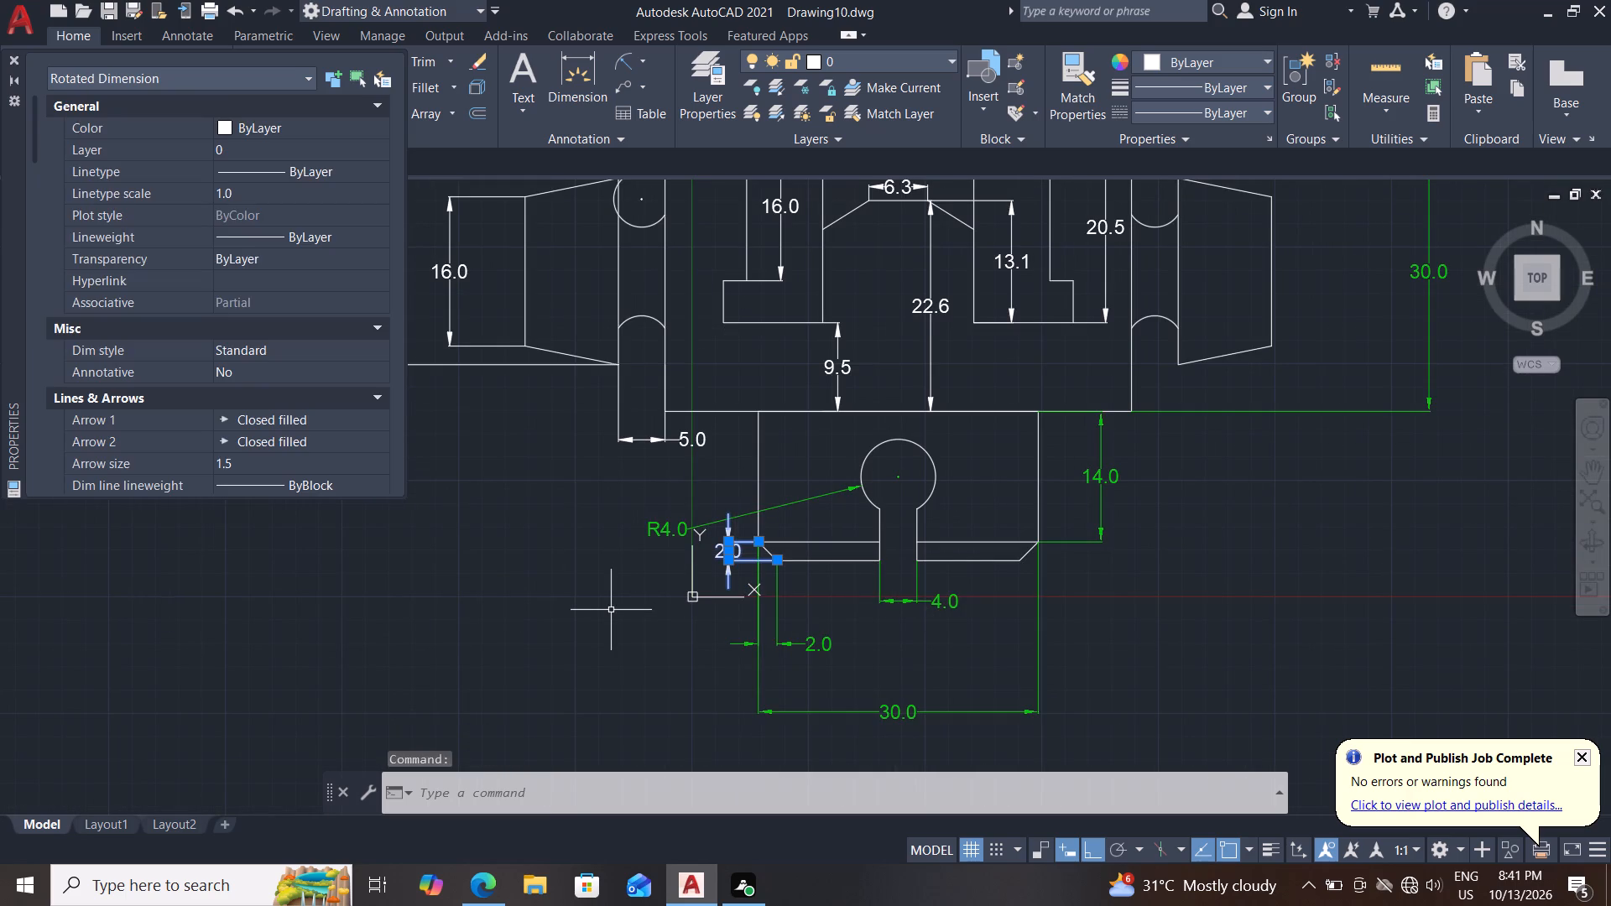
double_click(268, 131)
left_click(242, 217)
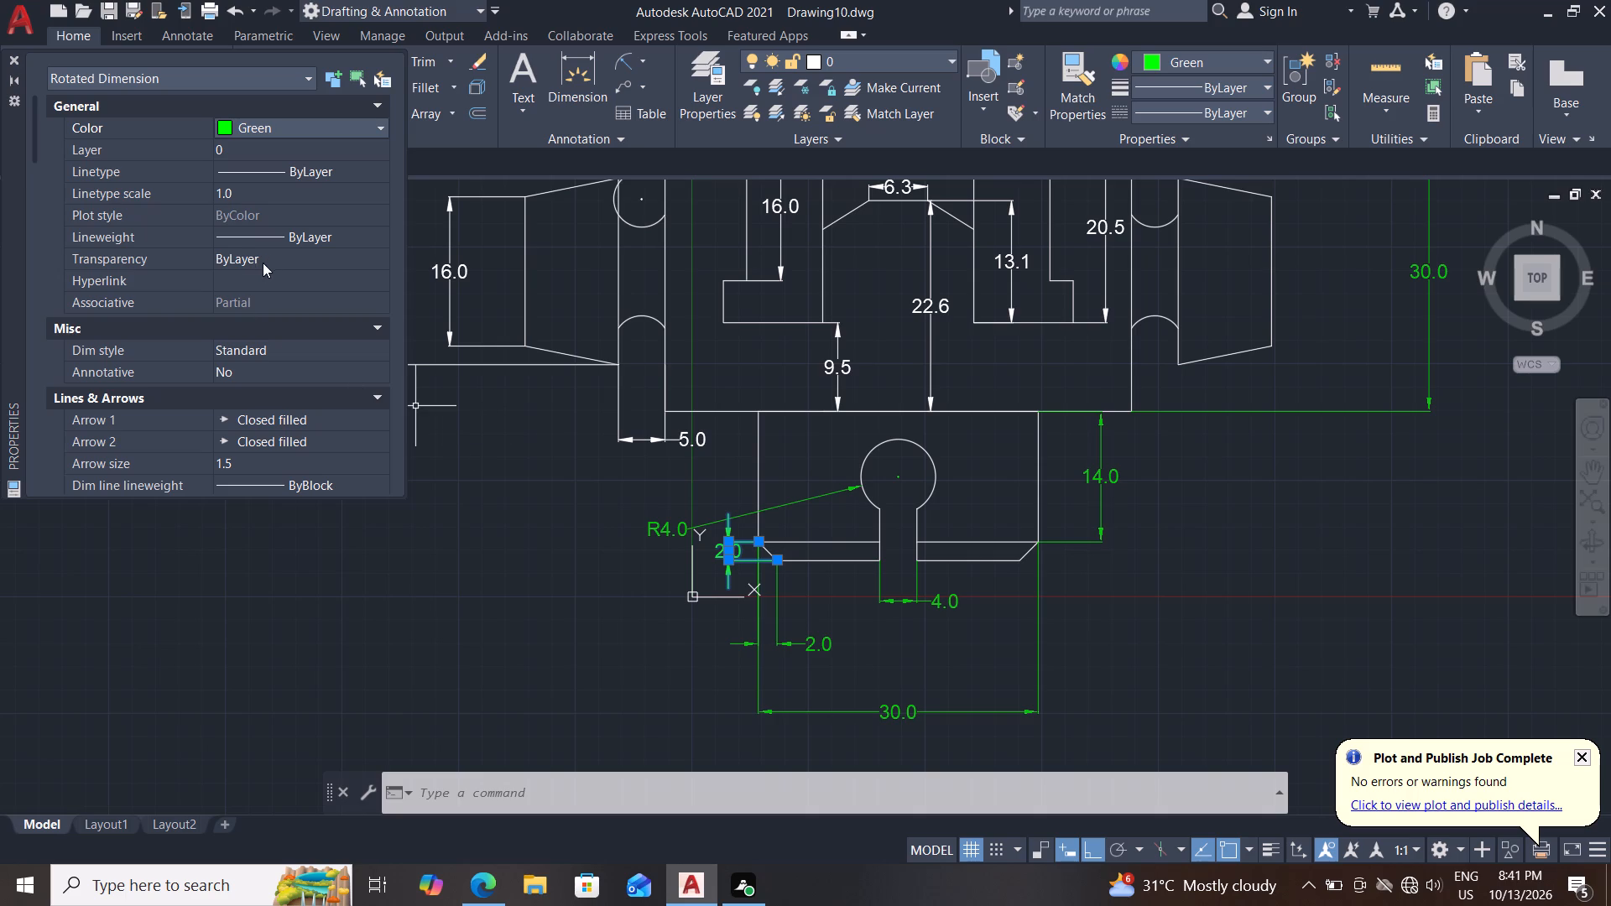
left_click_drag(266, 262, 102, 258)
type("30")
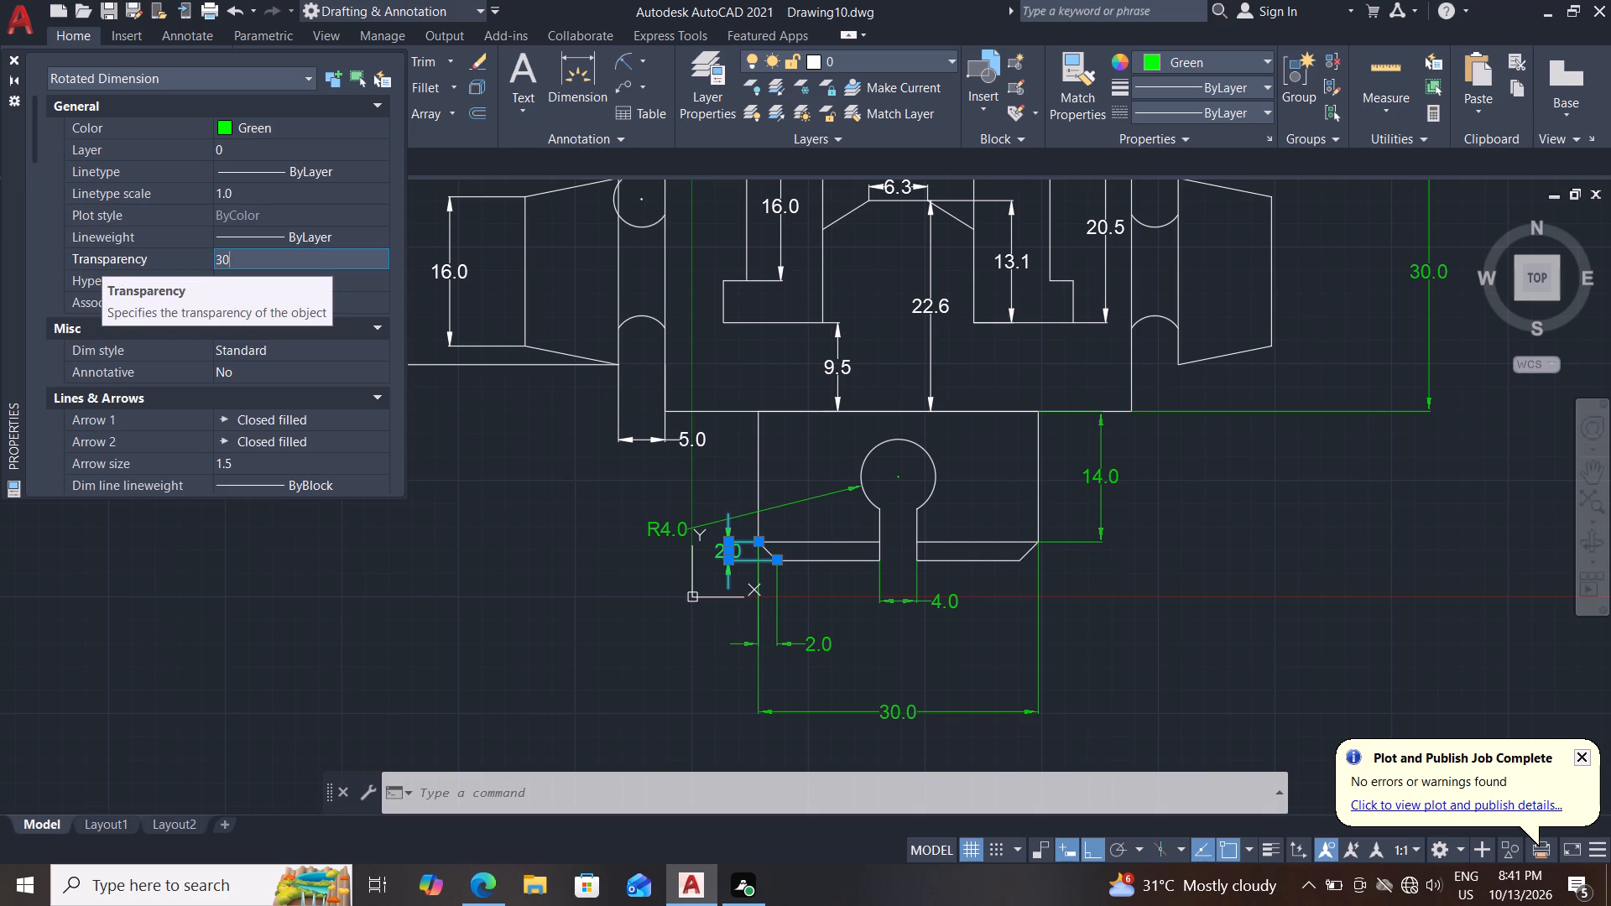
key("Return")
key("Escape")
key("Escape")
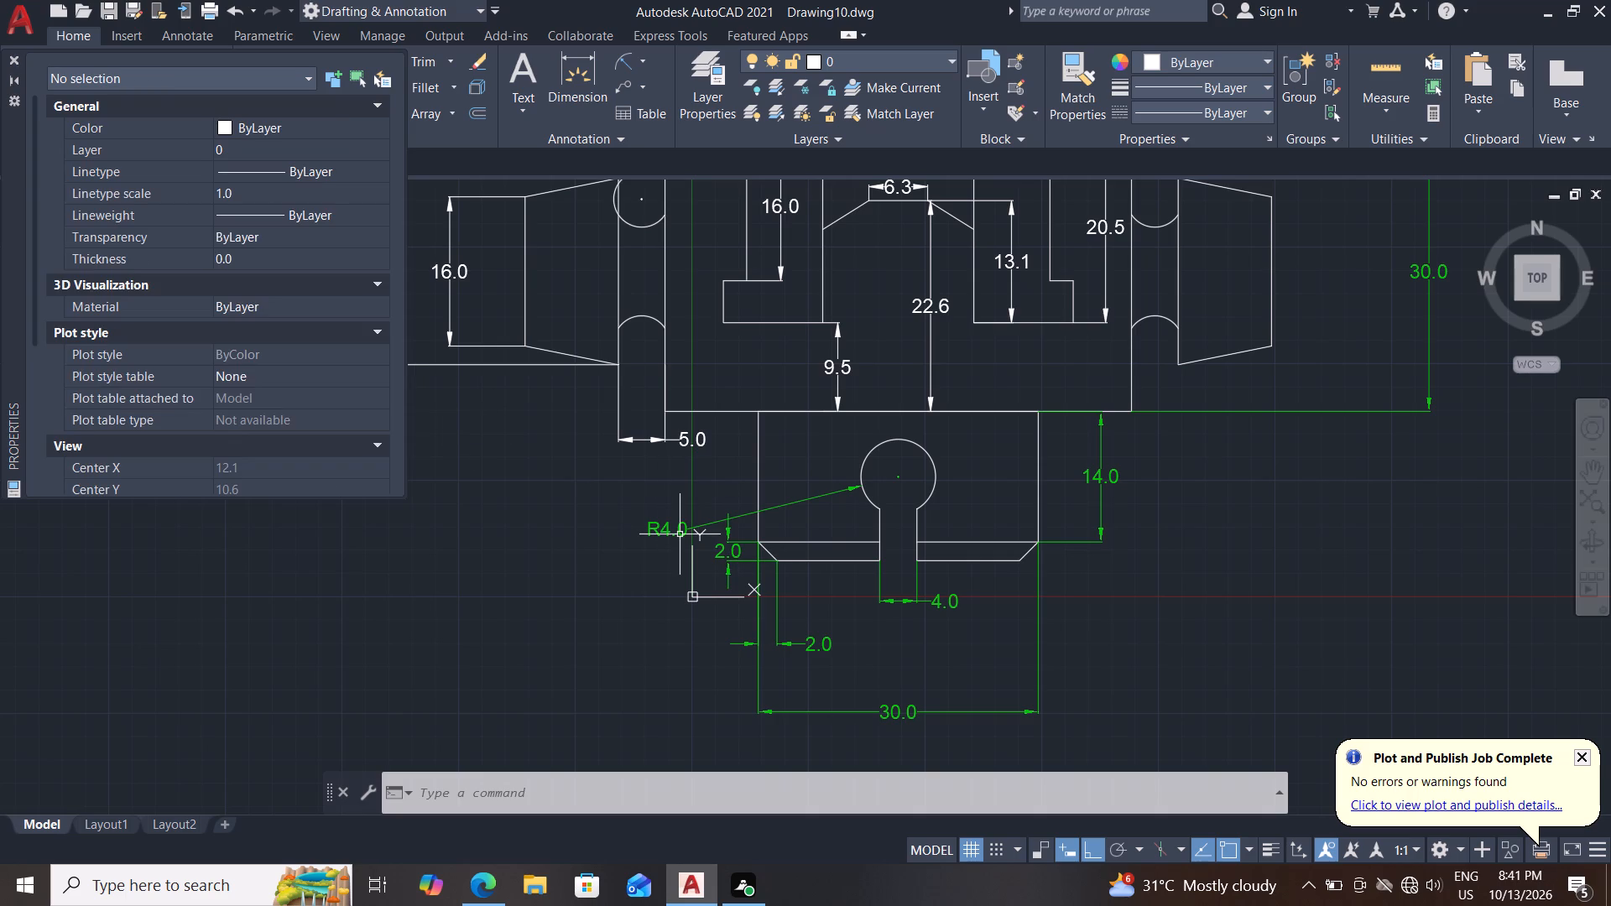
Set the 5.0 width dimension of the left neck, beside the upper body, to Green with a transparency of 30.
middle_click_drag(608, 540, 590, 628)
scroll(624, 592, "down", 1)
scroll(625, 591, "up", 1)
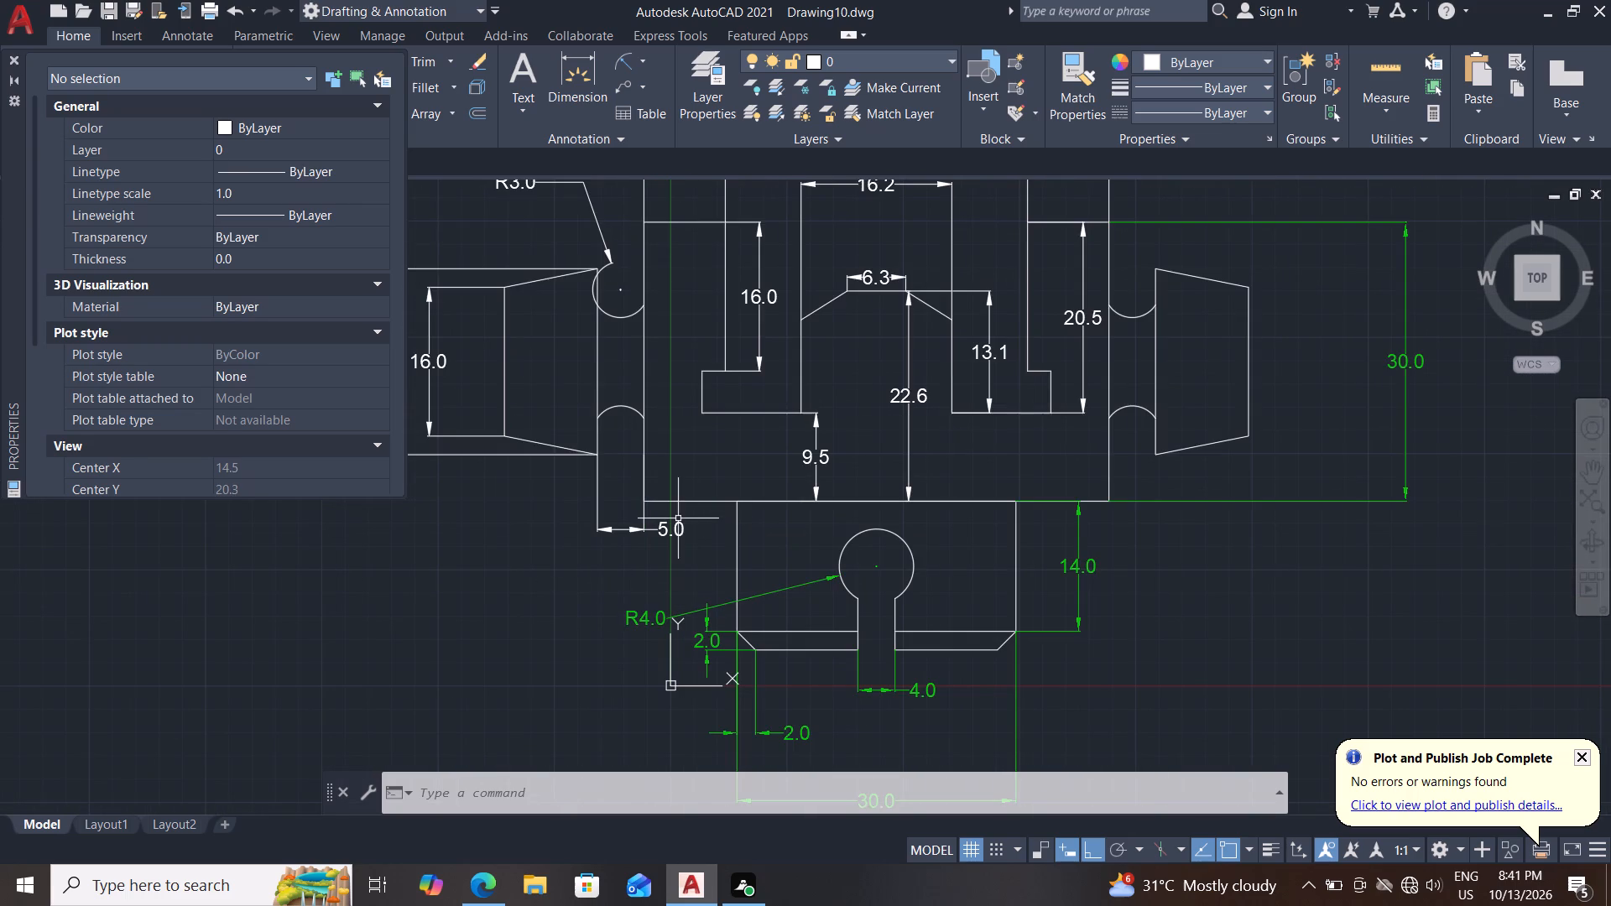
left_click(678, 518)
left_click(516, 578)
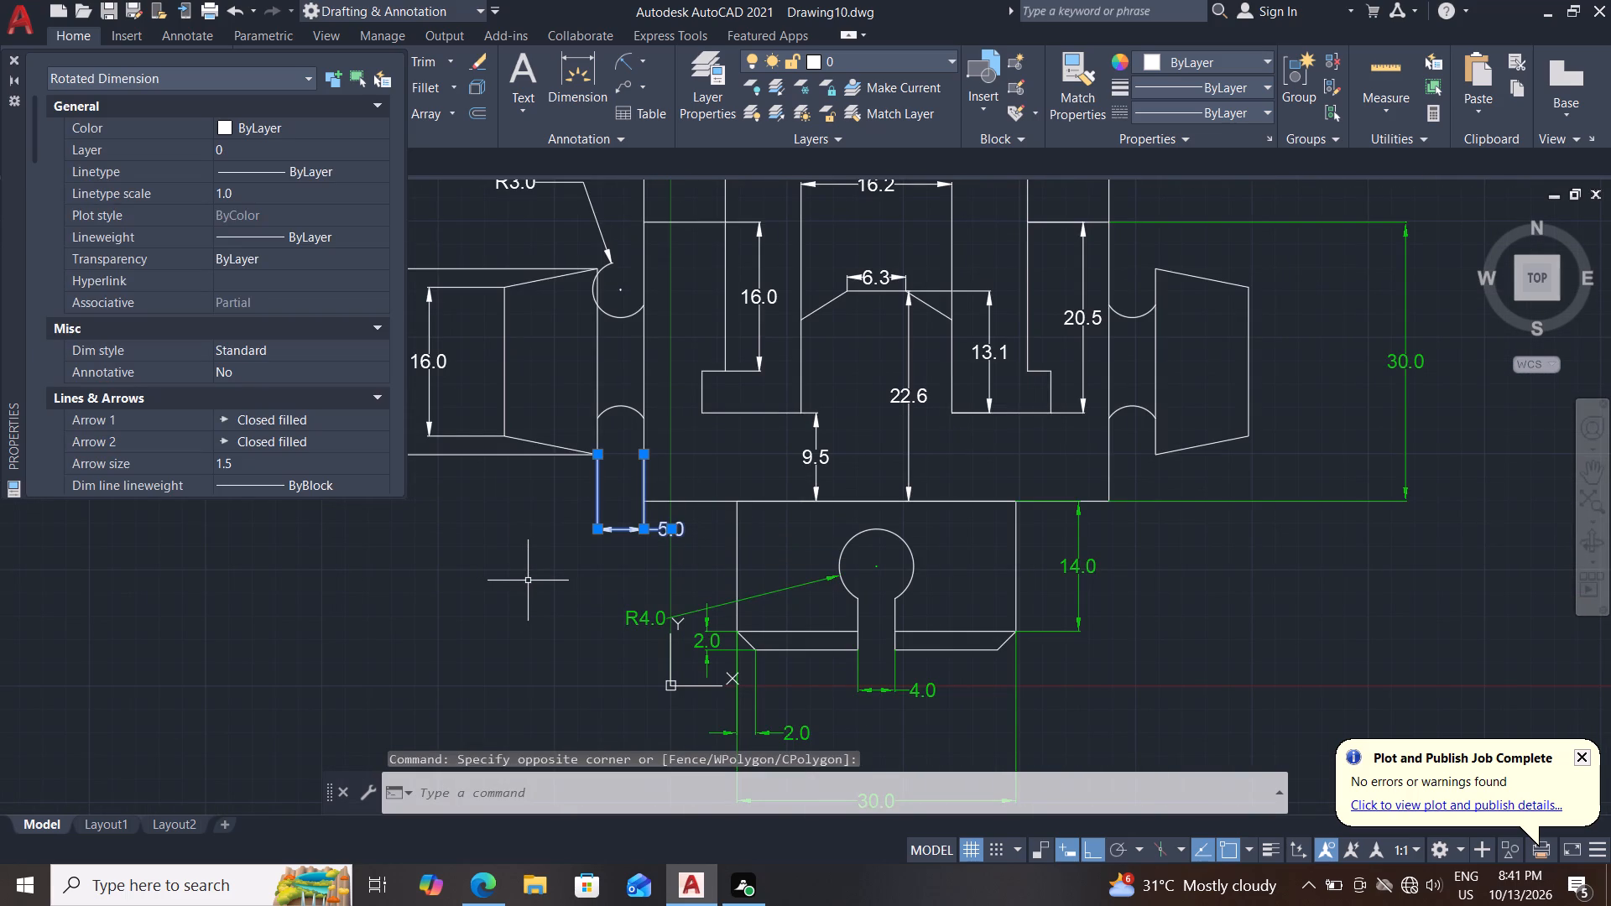
double_click(290, 127)
left_click(263, 221)
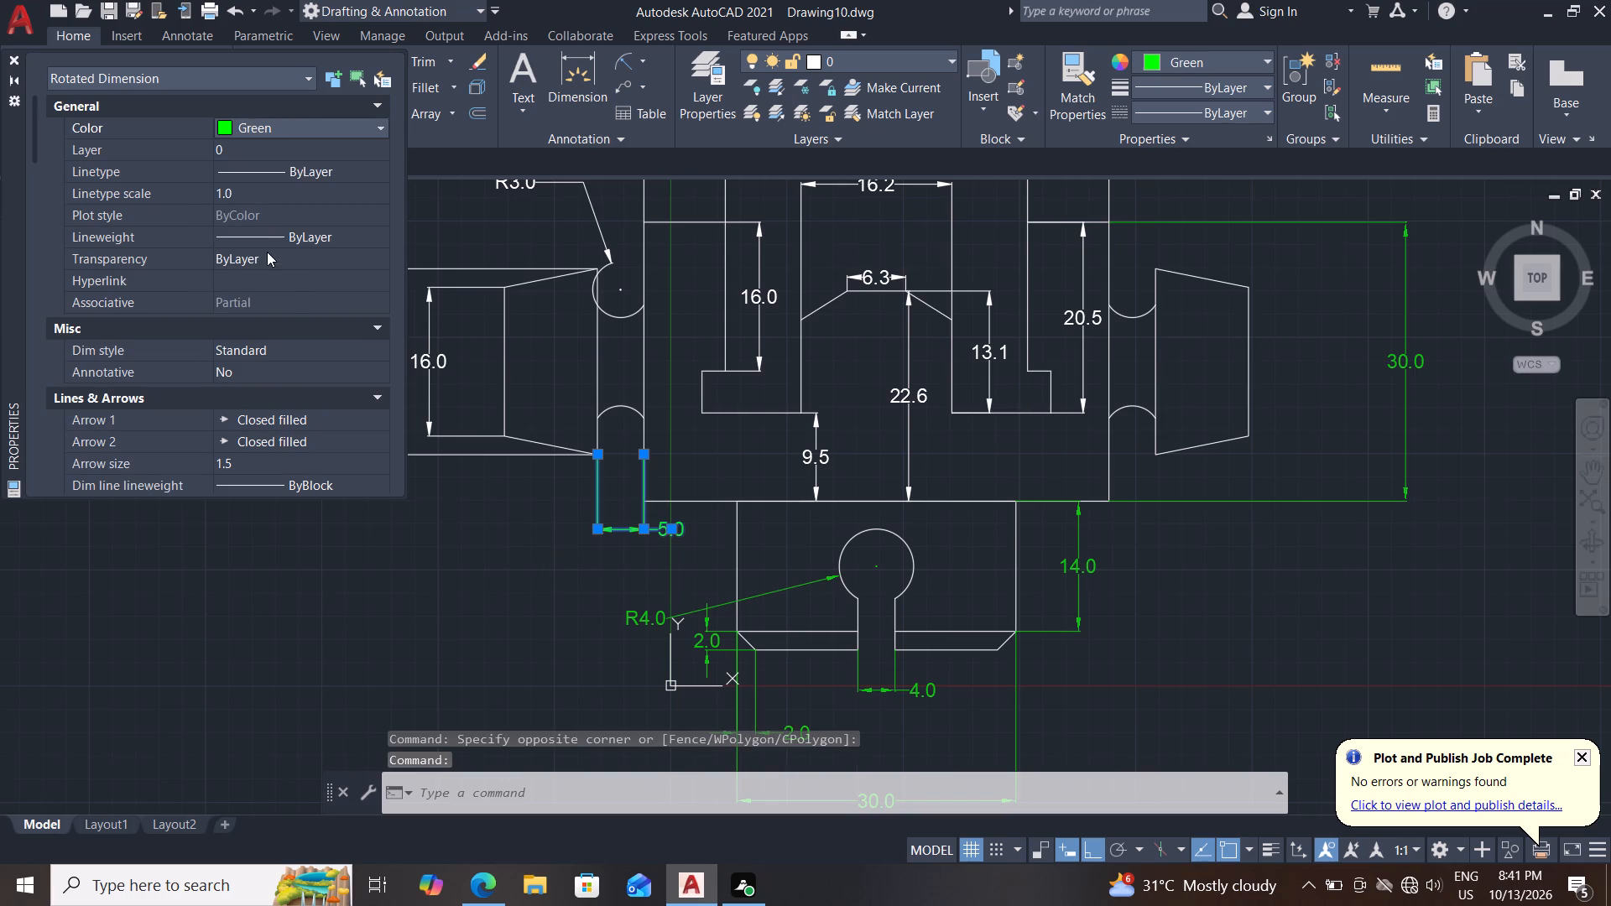
left_click_drag(284, 260, 162, 256)
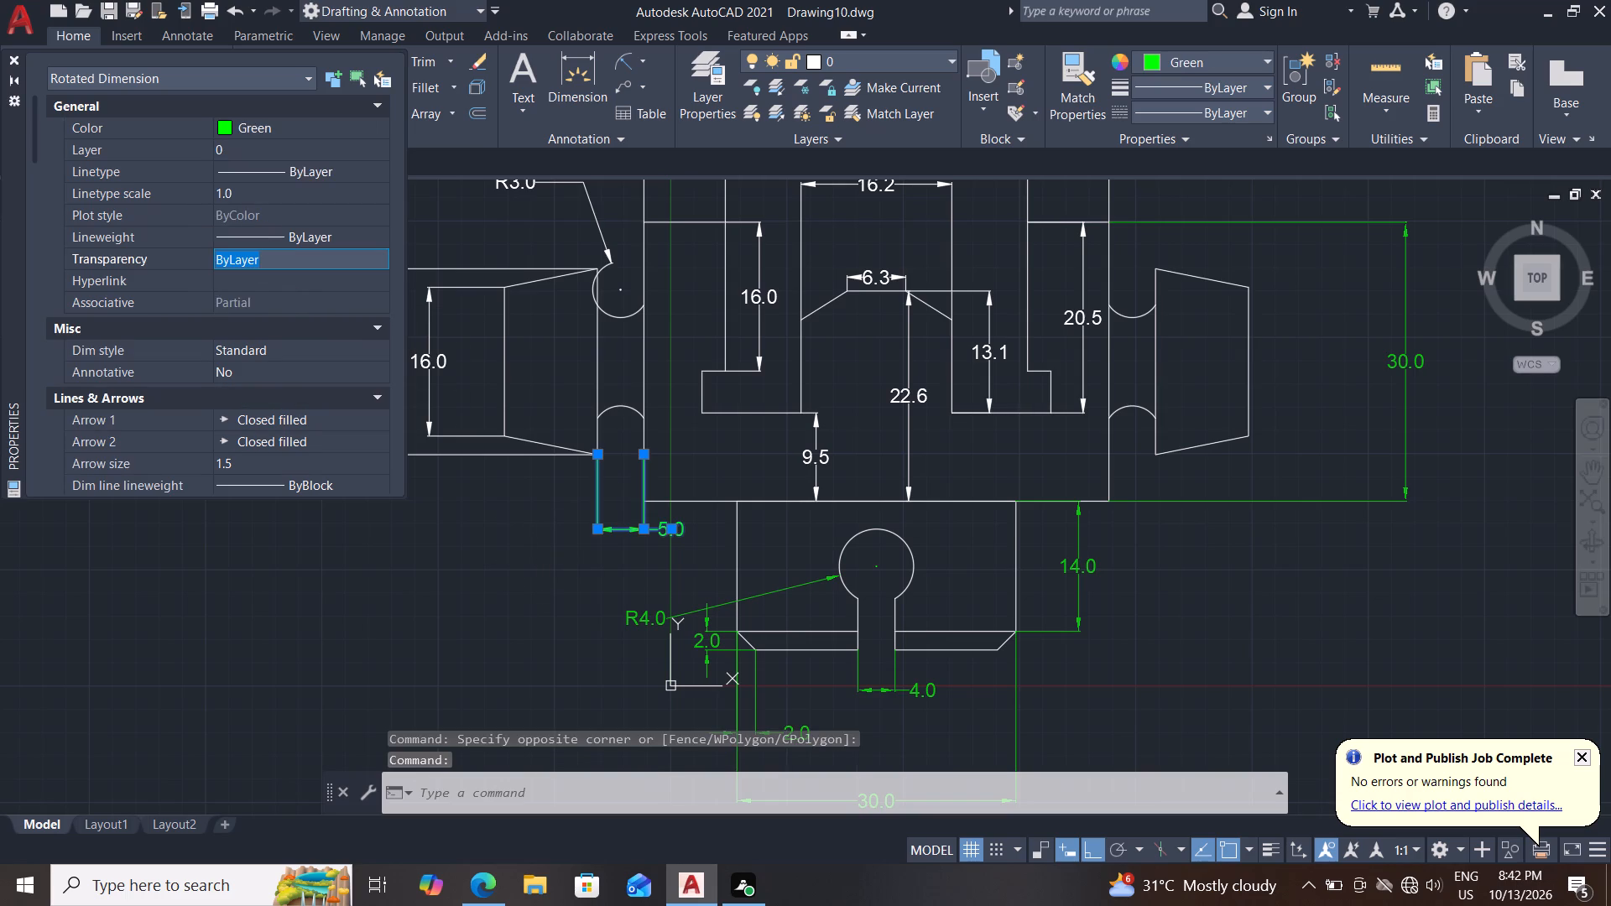
type("30")
key("Return")
key("Escape")
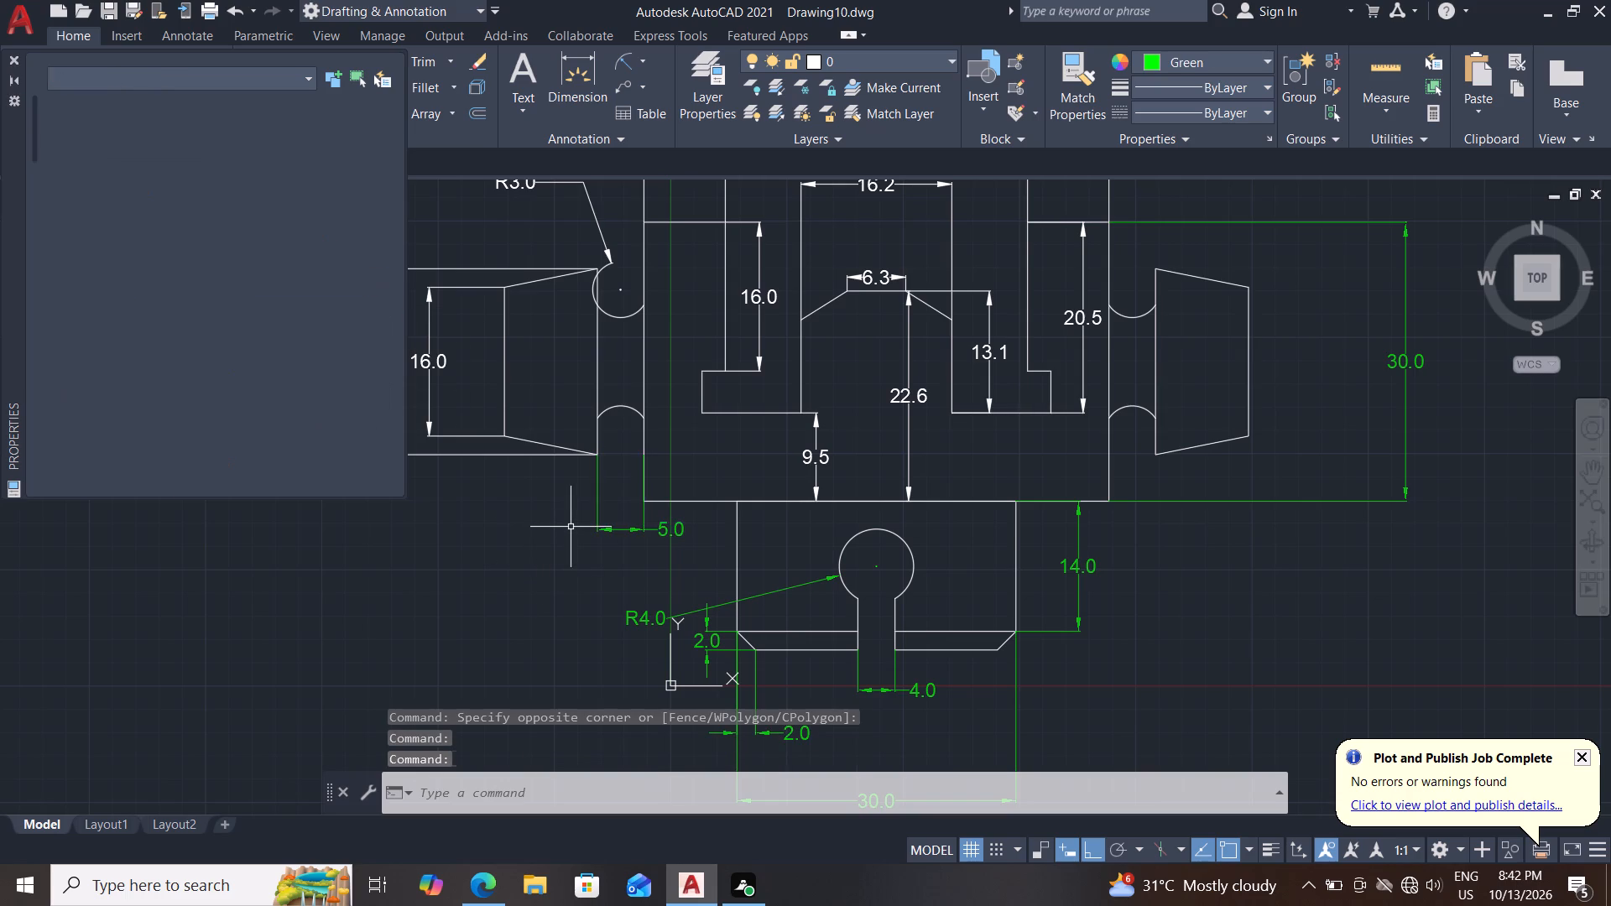
key("Escape")
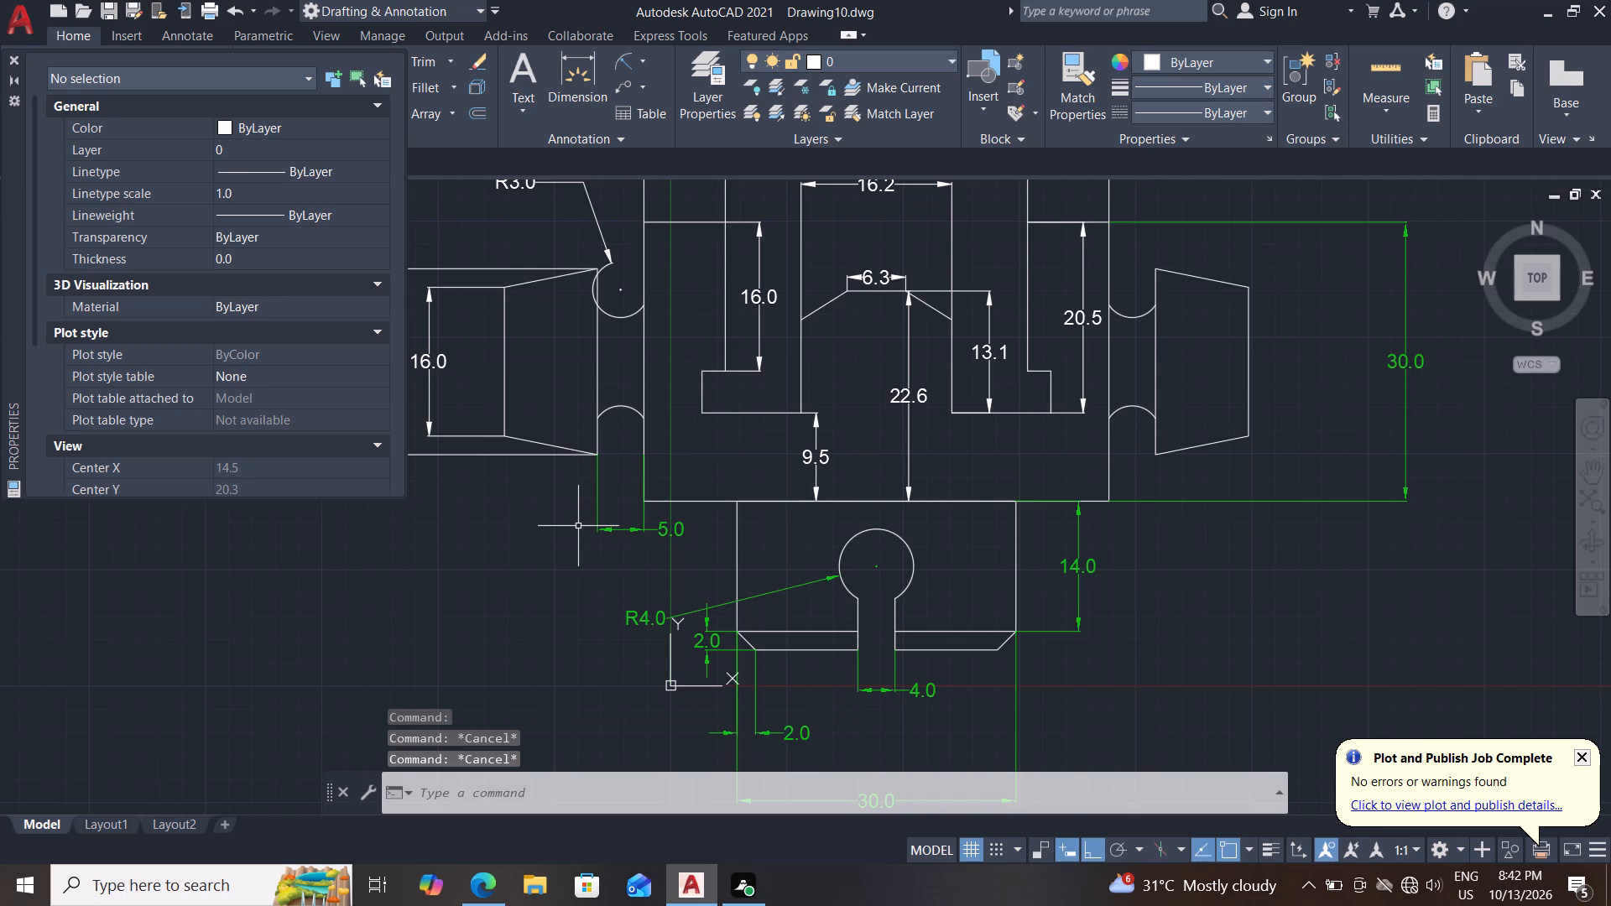
Set the 9.5 height dimension between the slot floor and the upper body's base to Green with a transparency of 30.
scroll(579, 526, "down", 1)
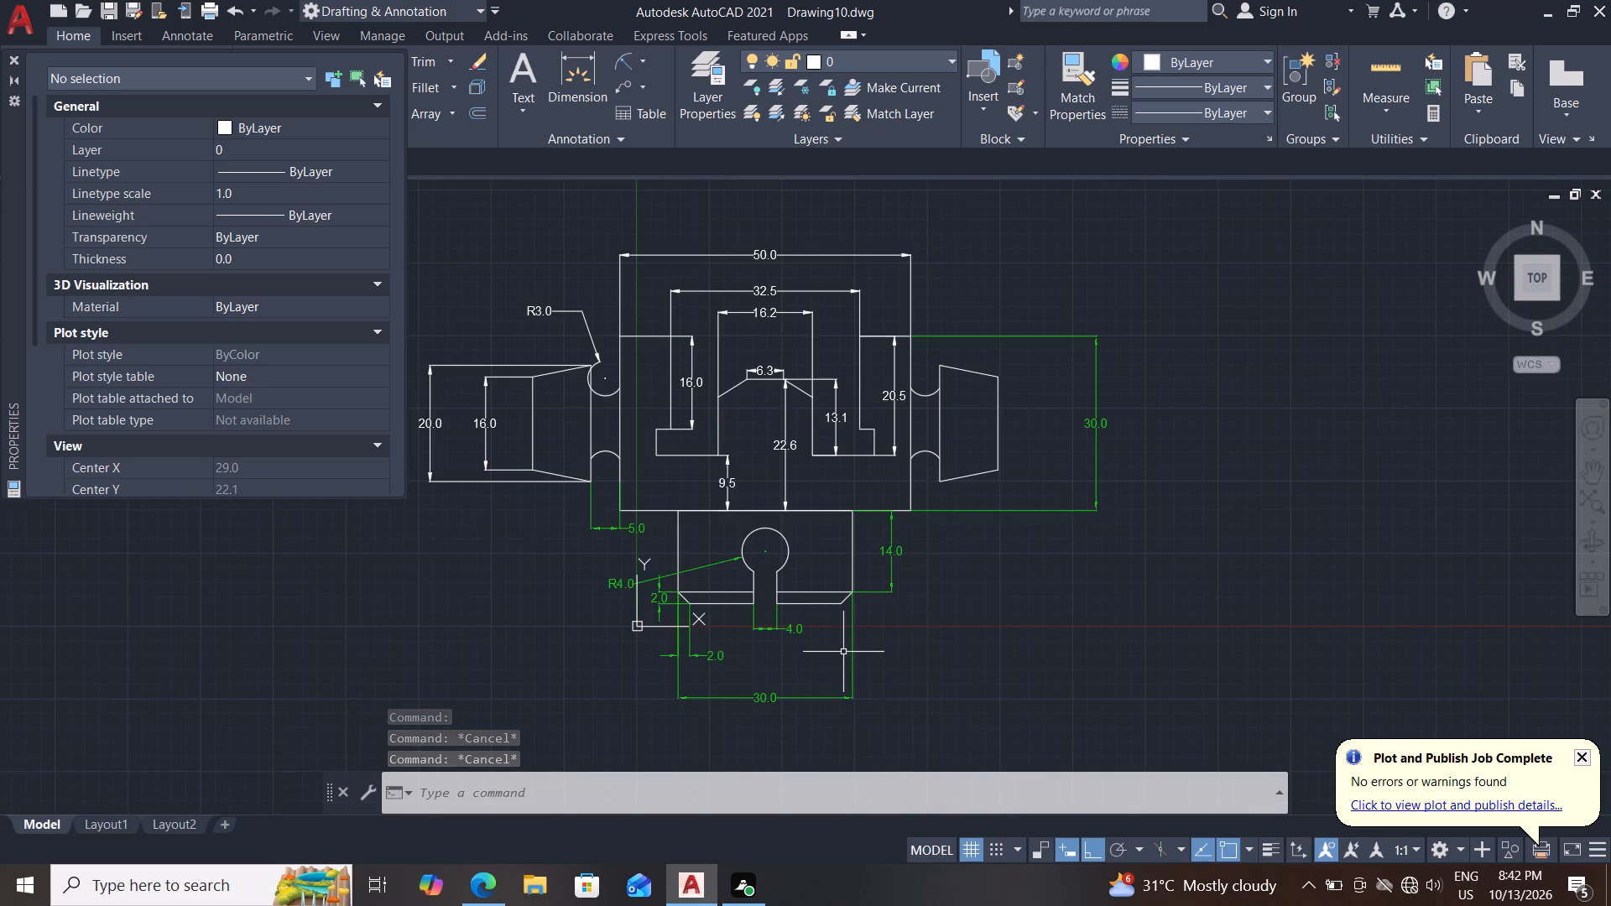
scroll(833, 480, "up", 1)
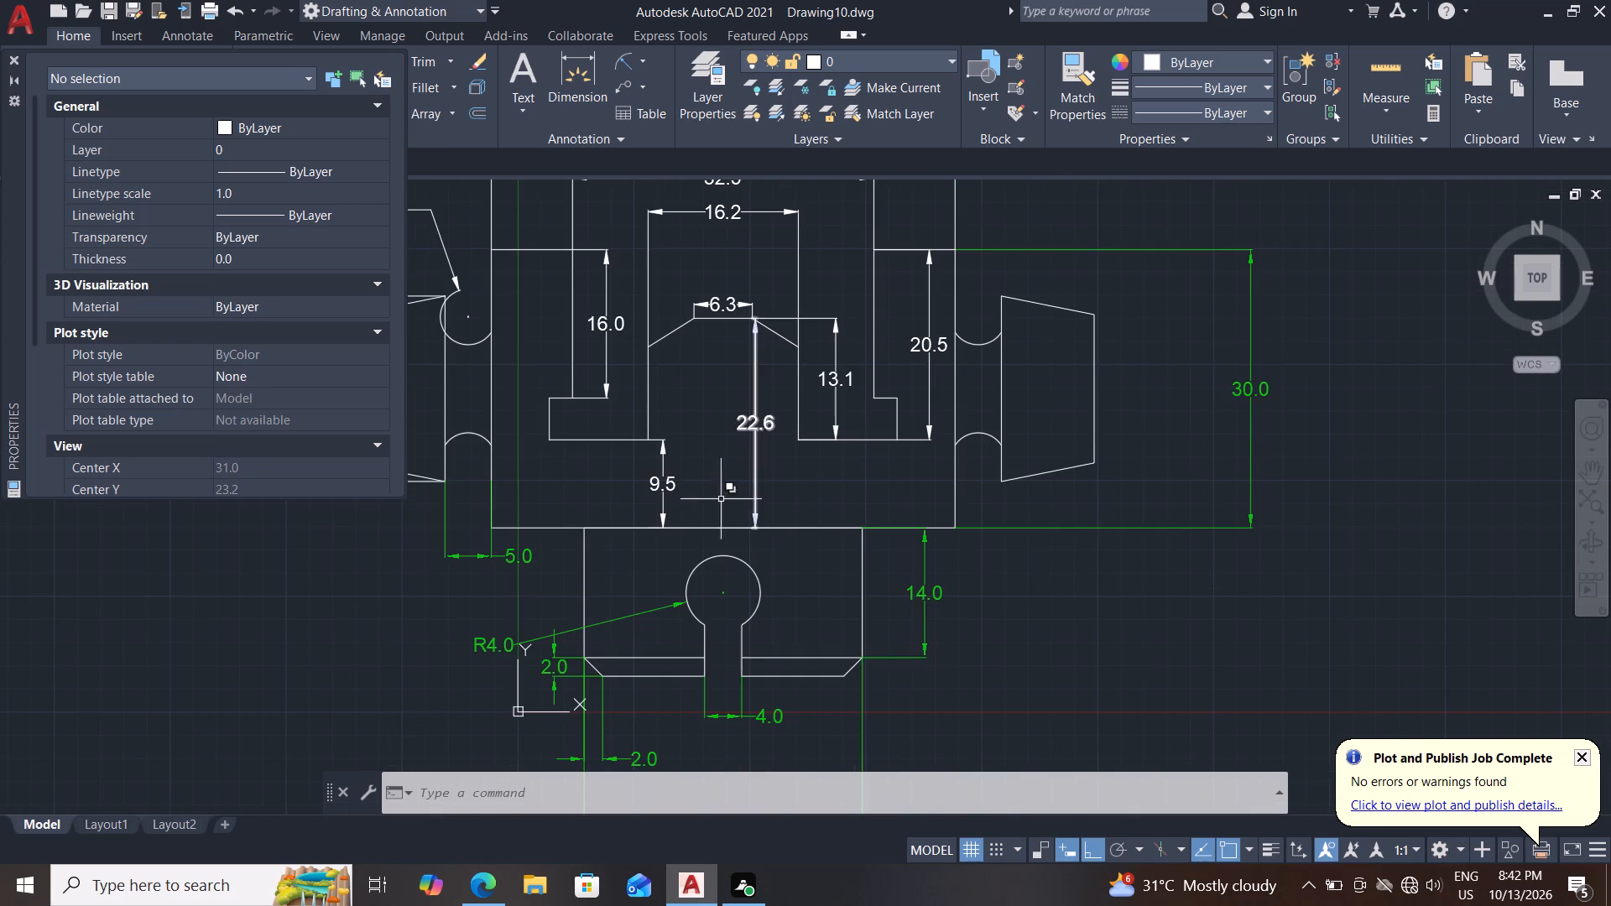
left_click(702, 466)
left_click(633, 502)
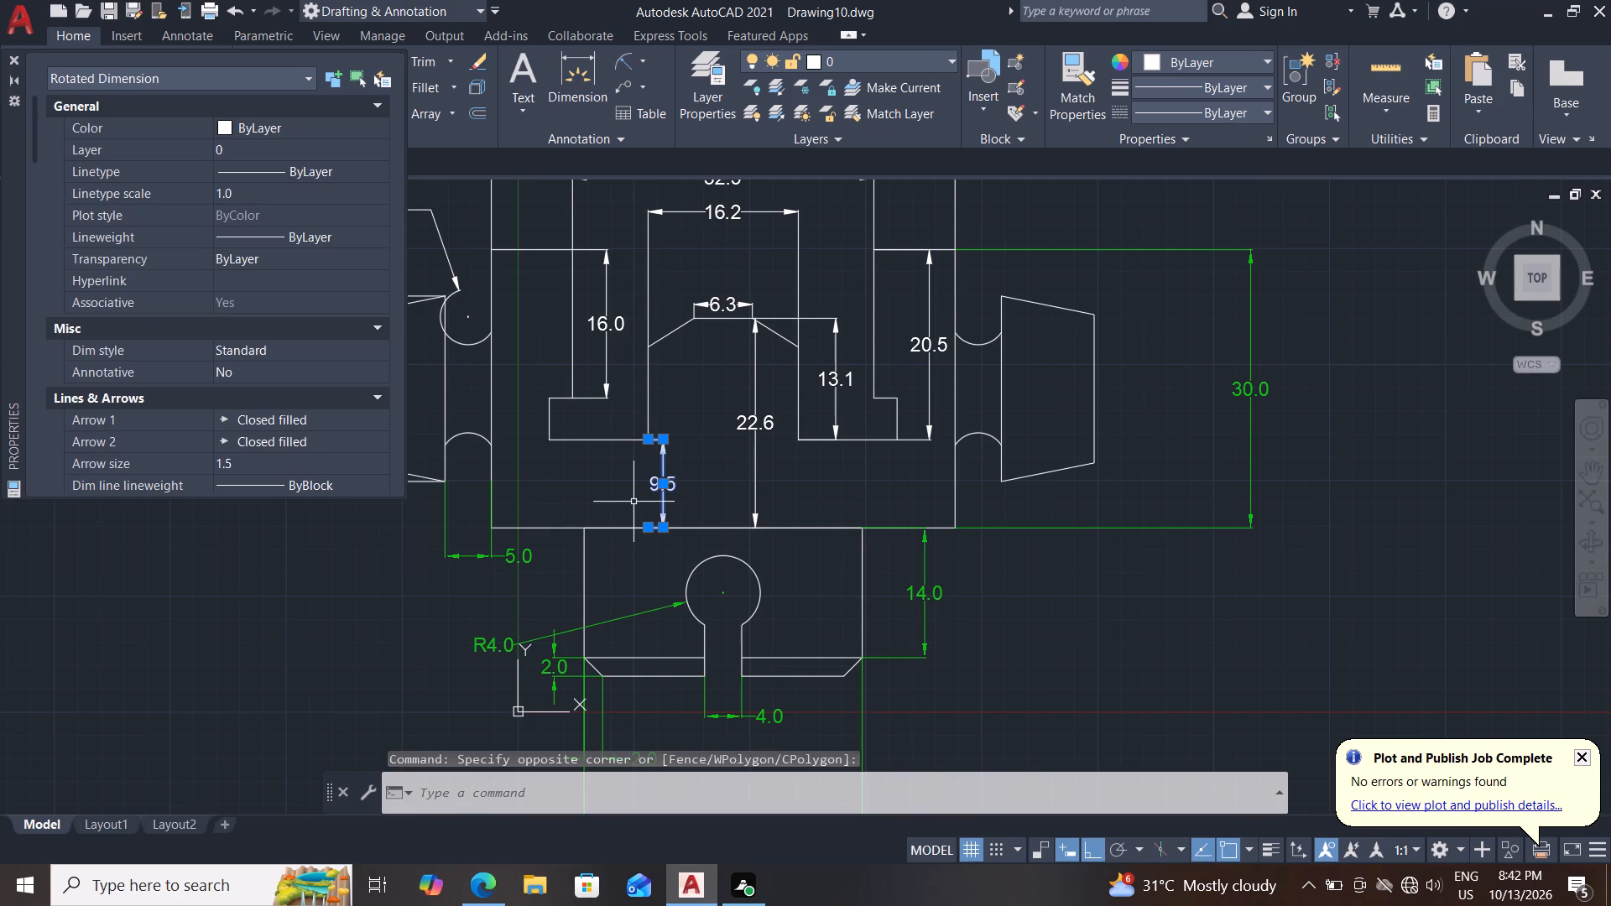
double_click(310, 122)
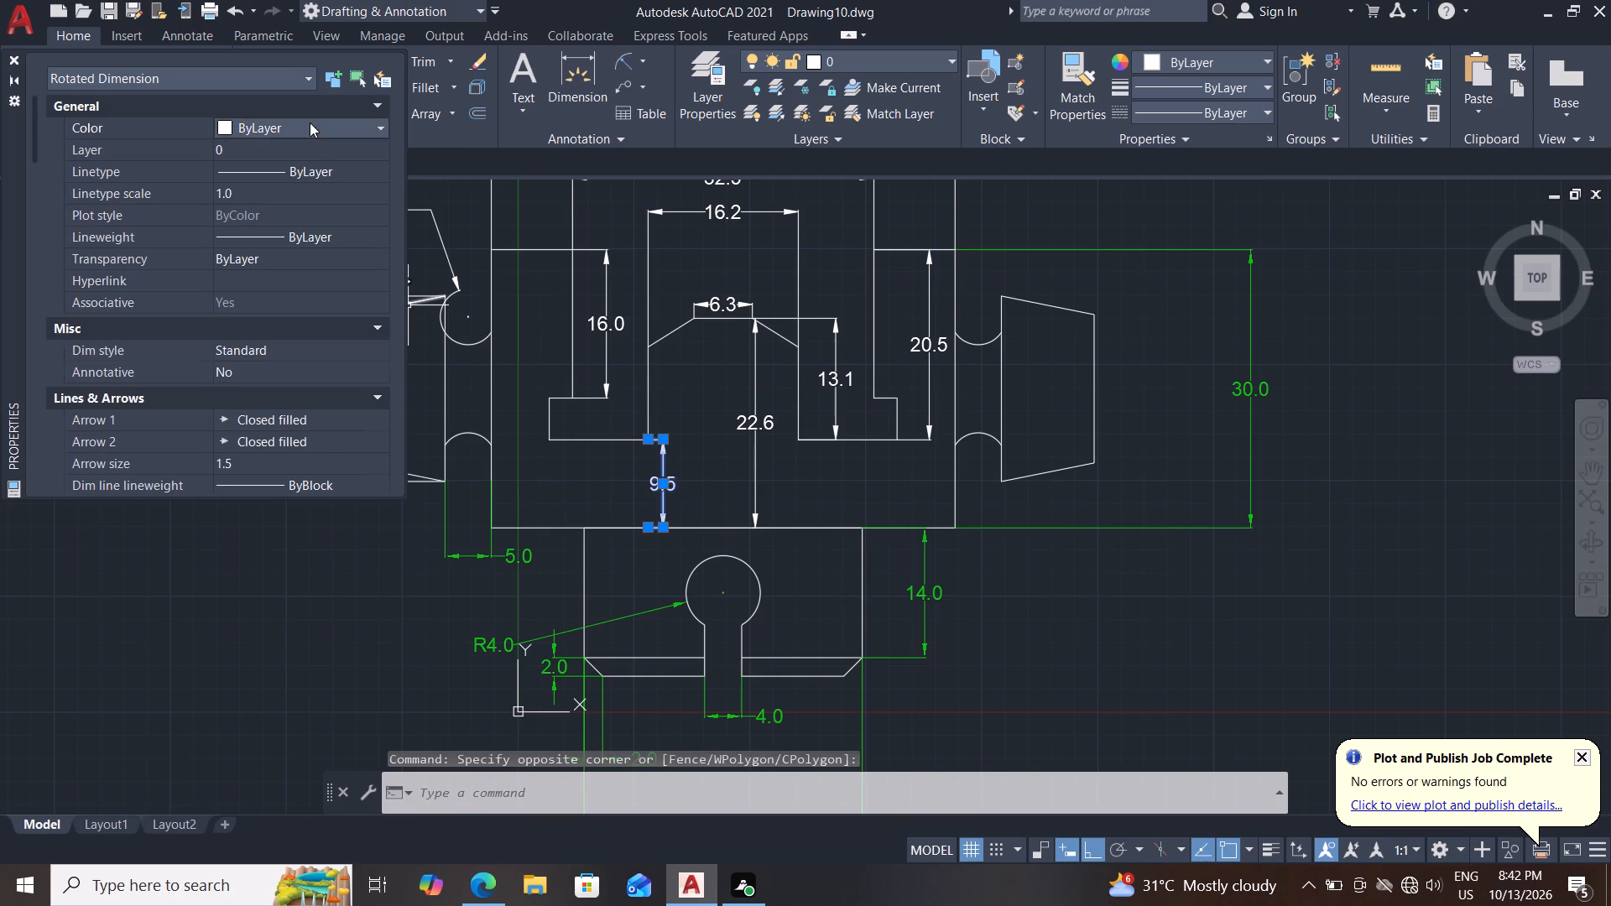
left_click(267, 221)
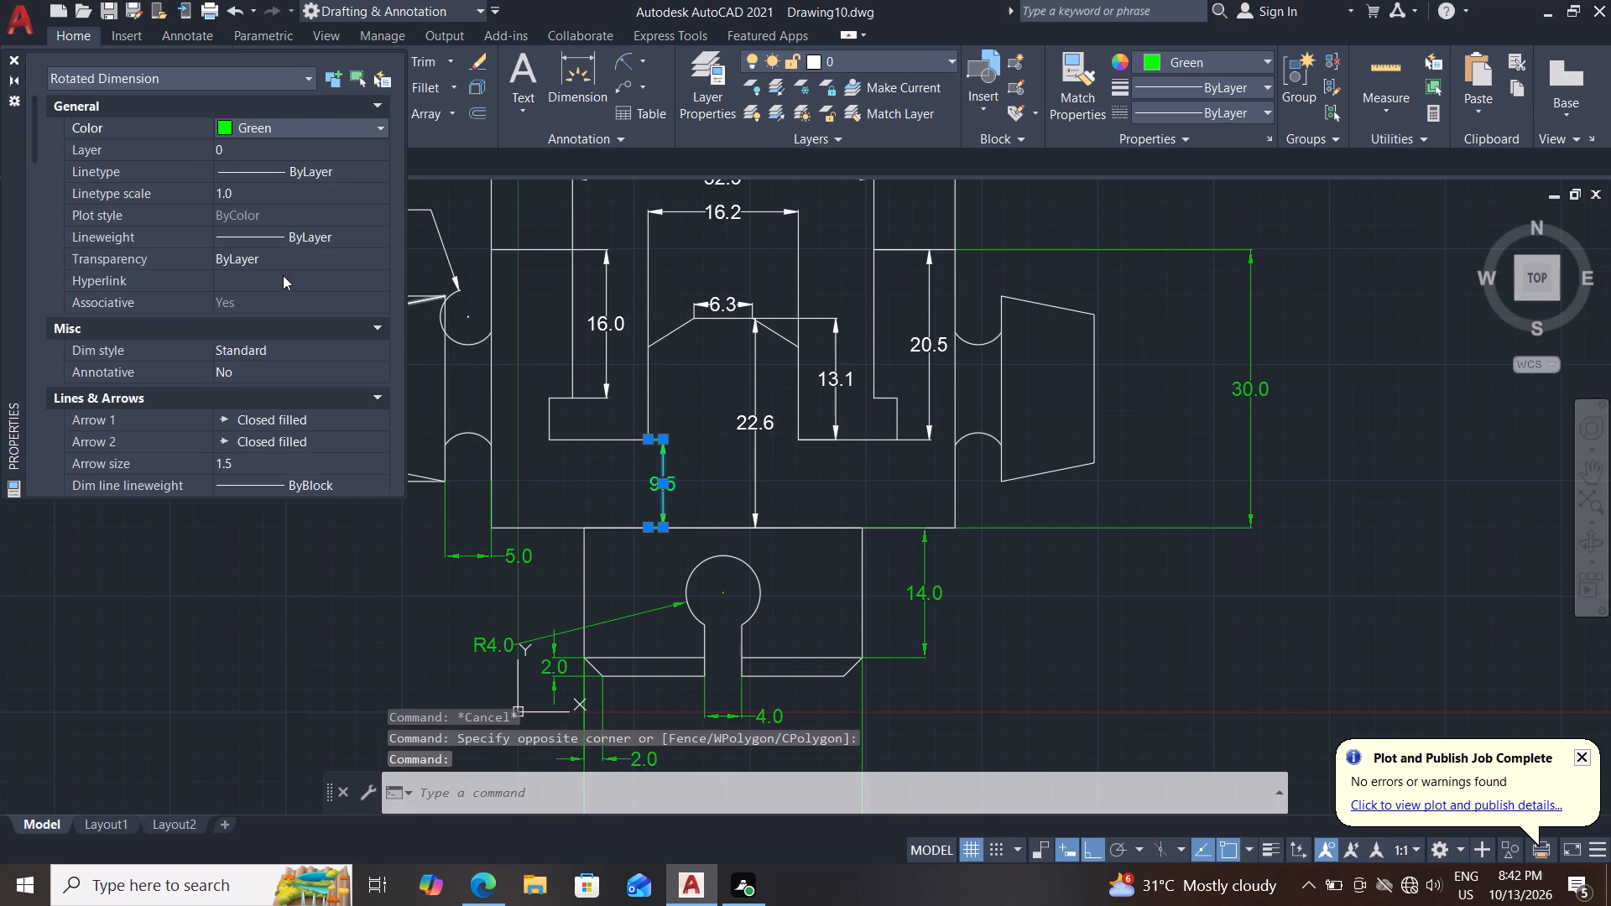
left_click_drag(256, 256, 161, 252)
type("30")
key("Return")
key("Escape")
key("Escape")
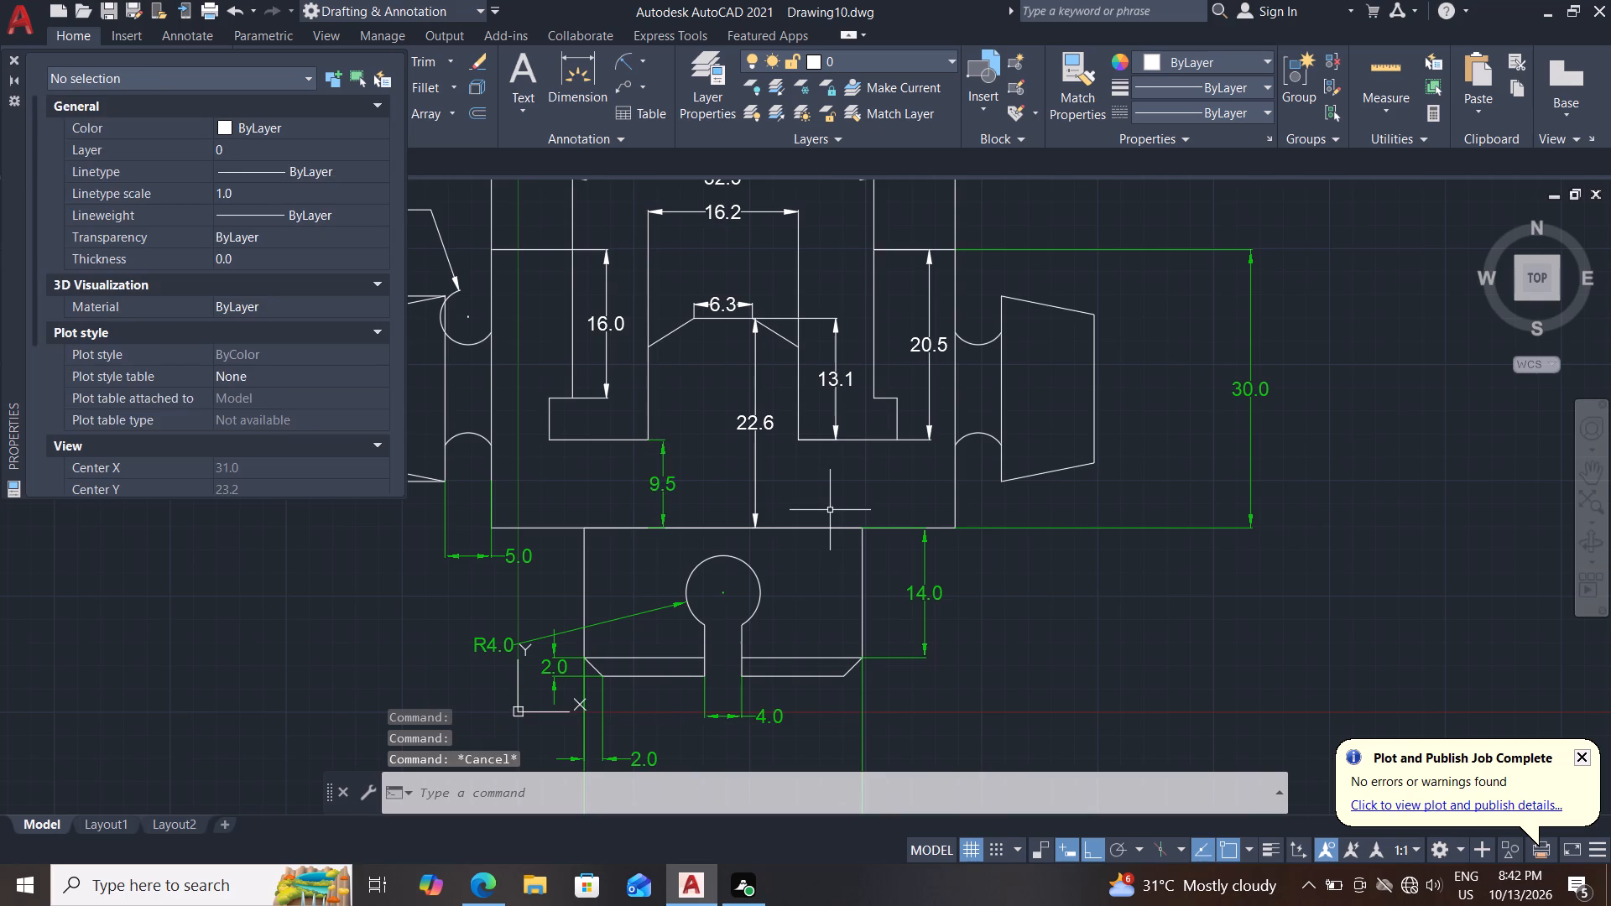
Set the 22.6 height dimension of the central raised boss to Green with a transparency of 30.
scroll(830, 536, "down", 1)
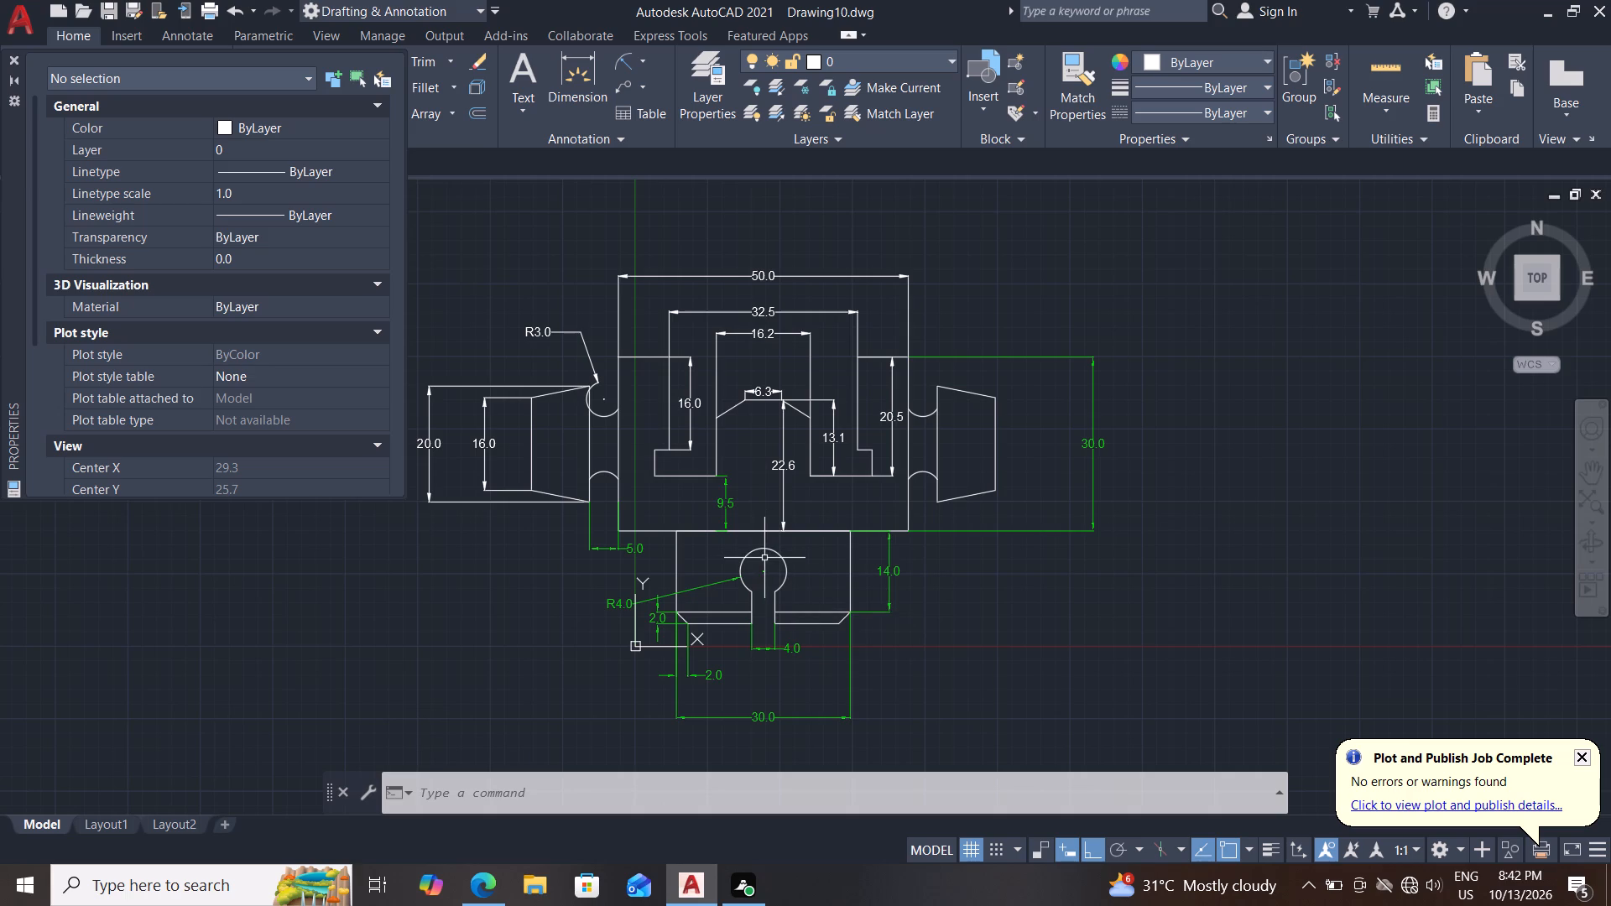
left_click(790, 477)
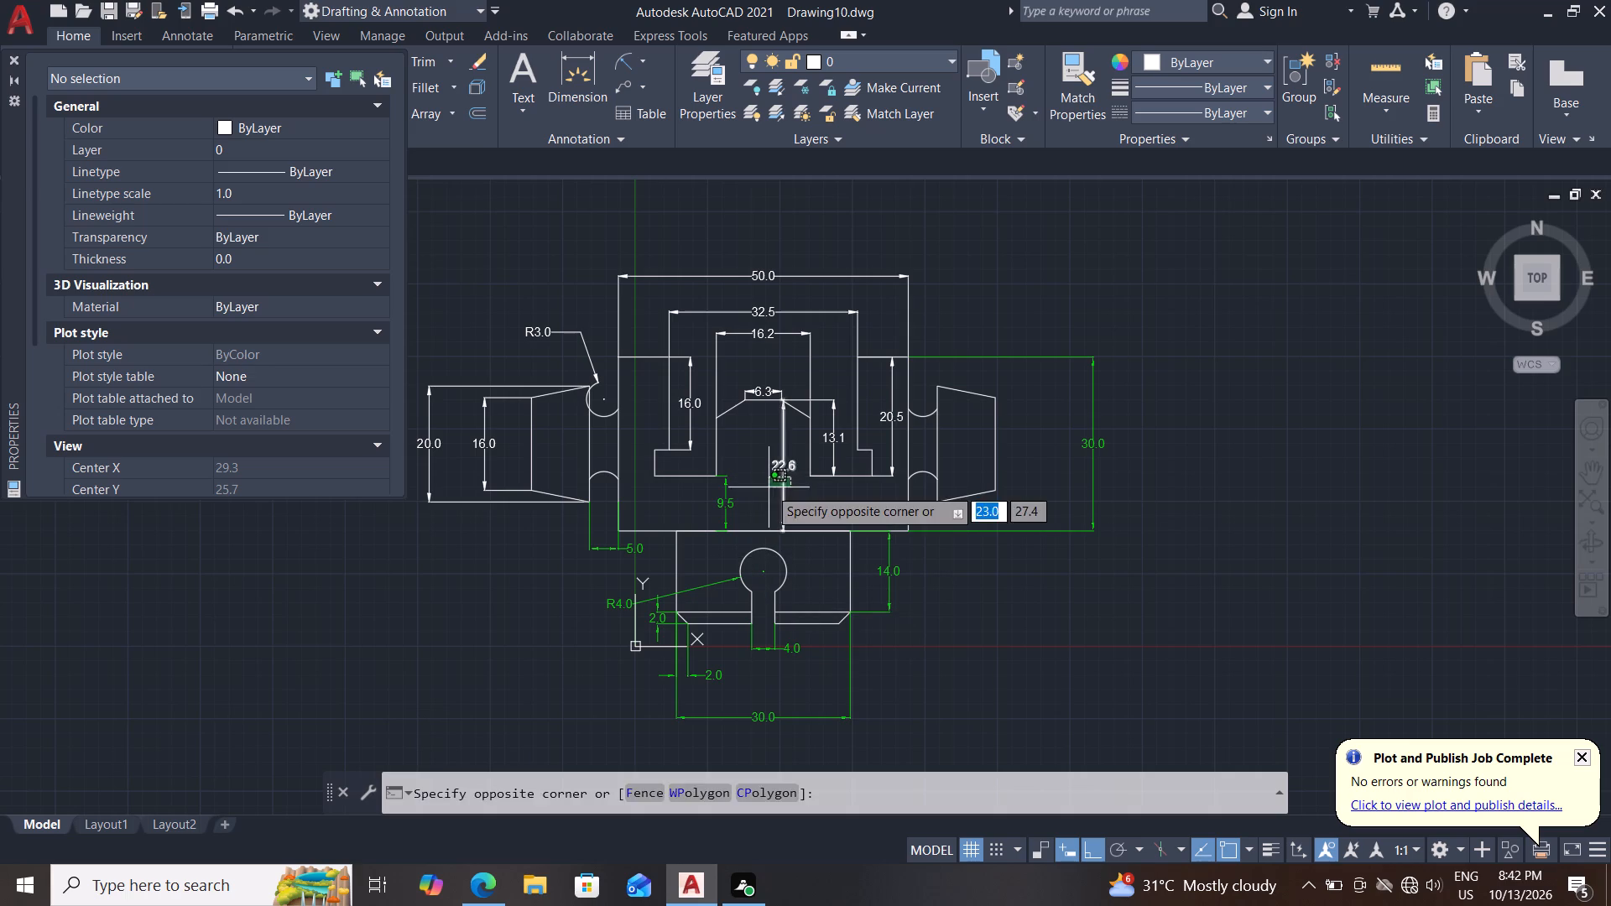
left_click(769, 487)
scroll(768, 495, "up", 2)
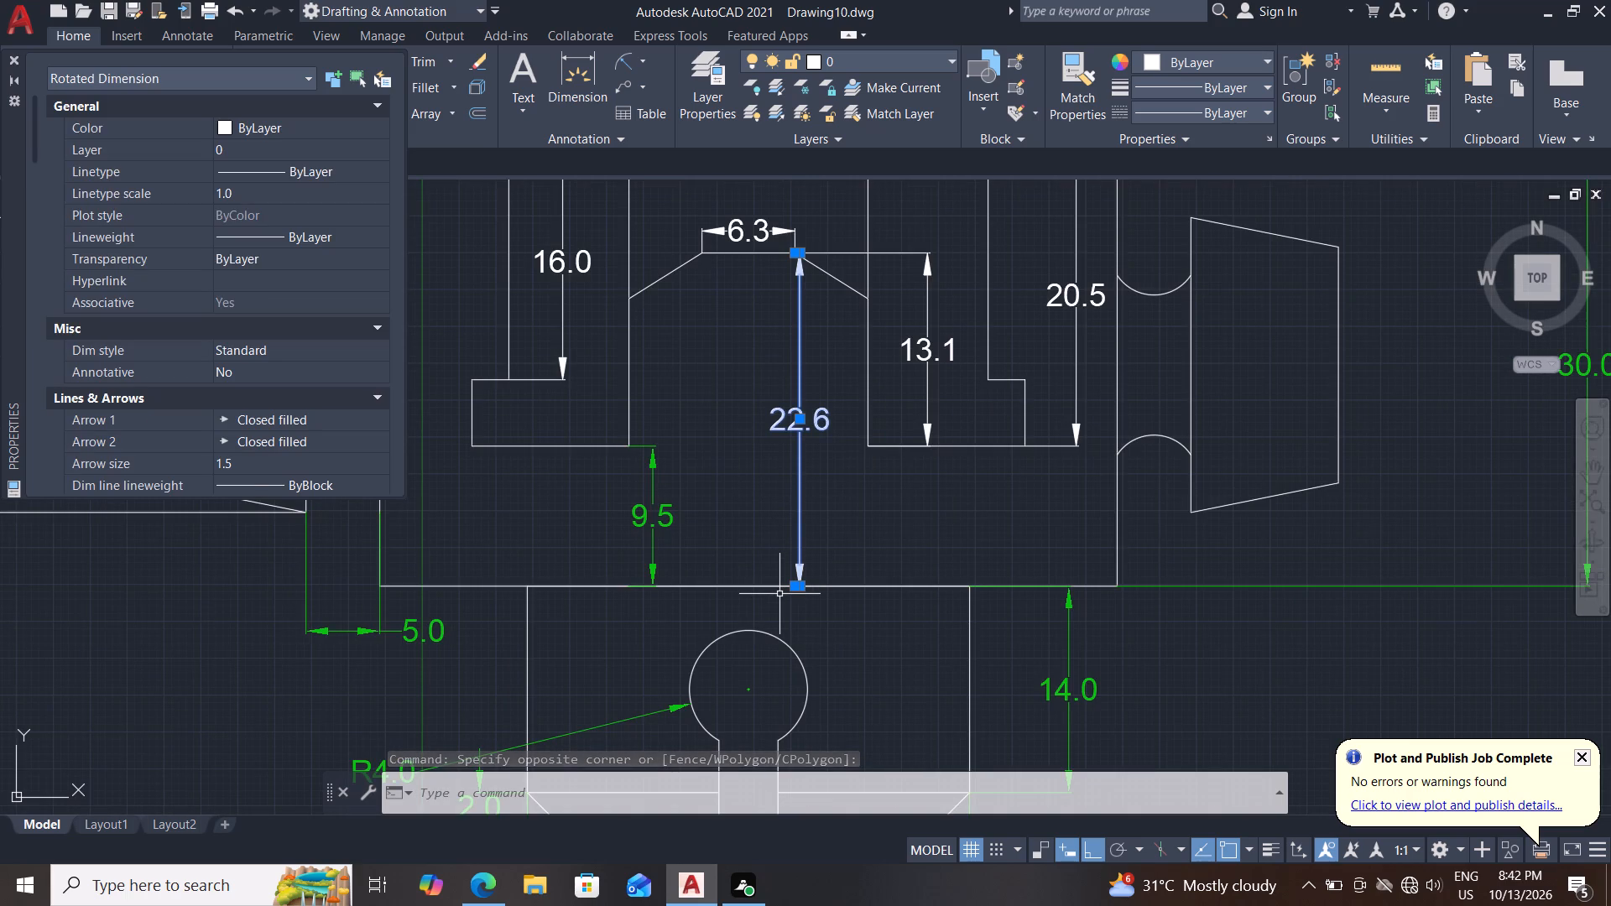
double_click(256, 131)
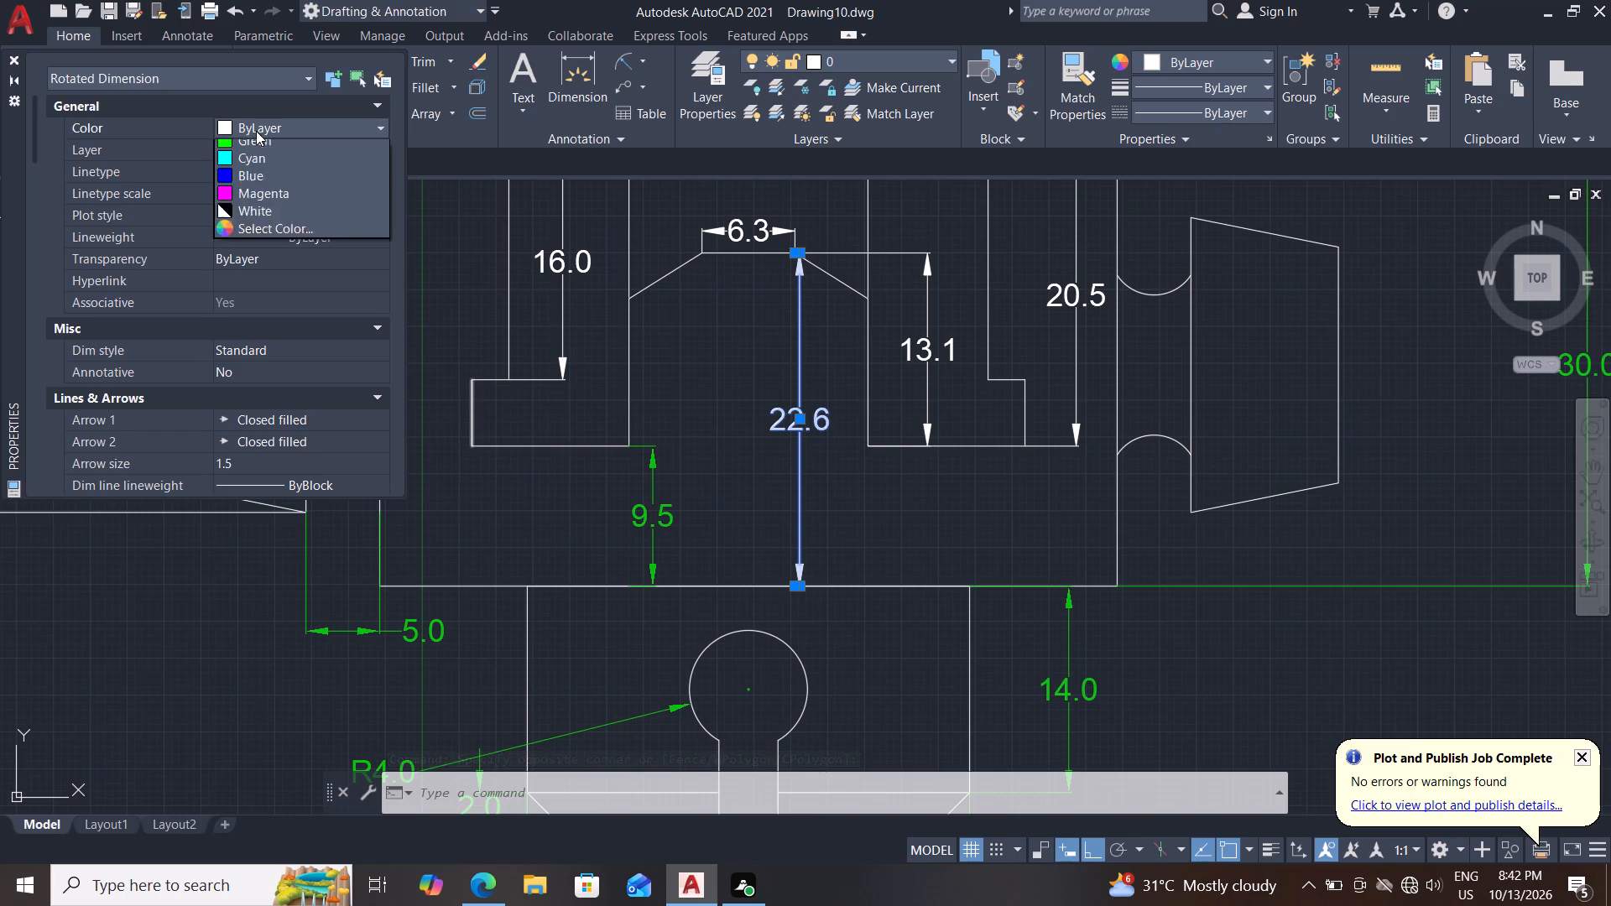
left_click(248, 216)
left_click_drag(286, 257, 112, 266)
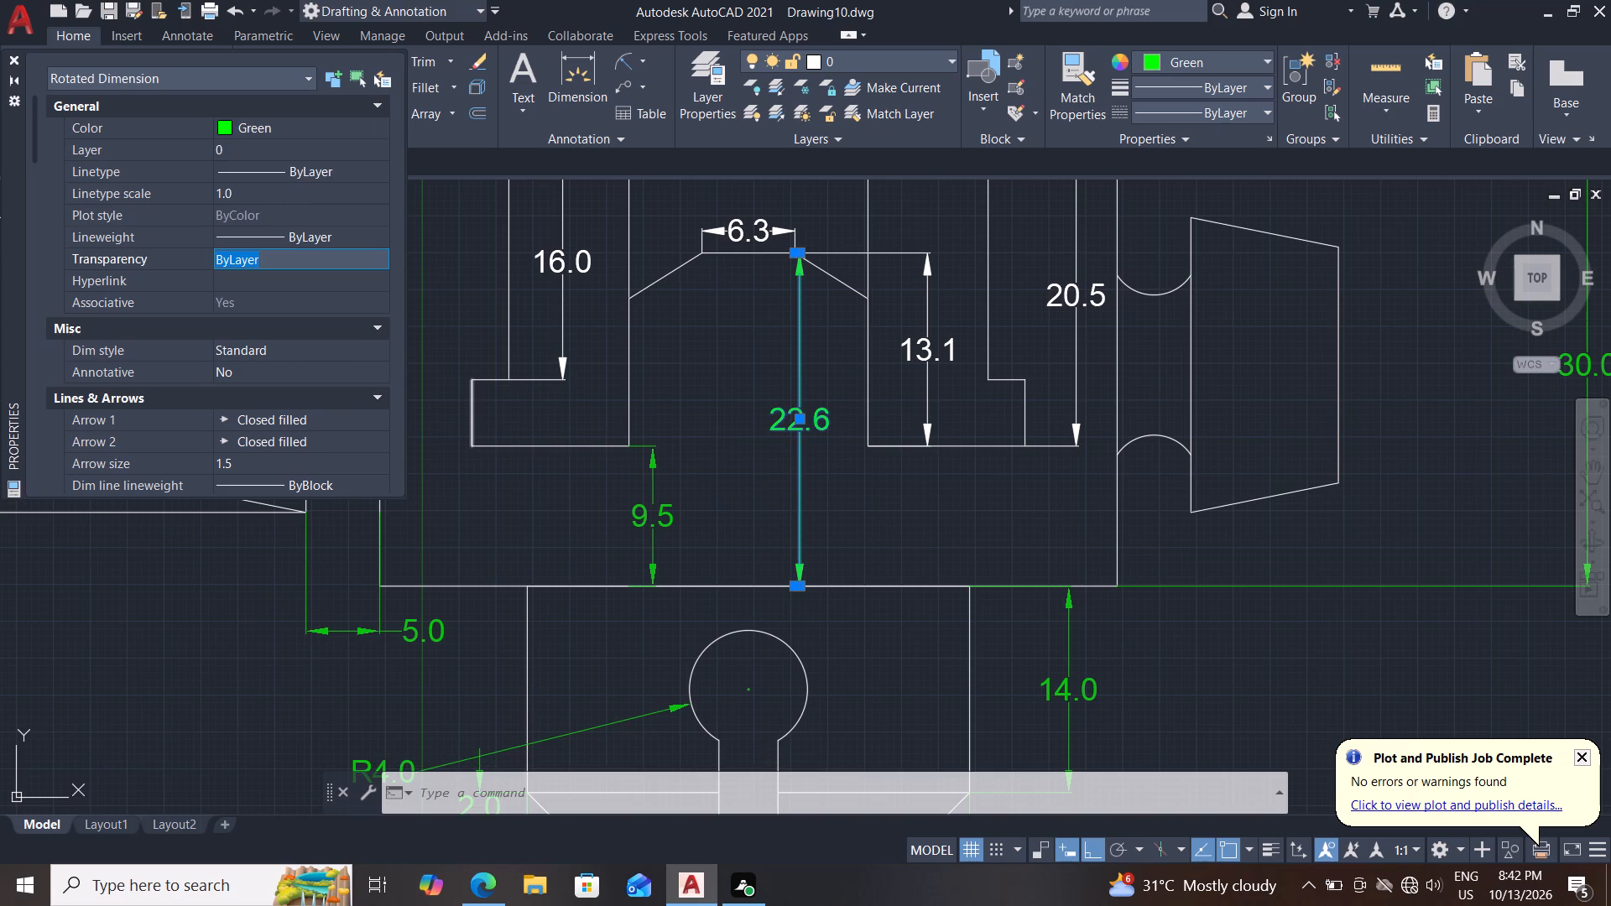
type("30")
key("Return")
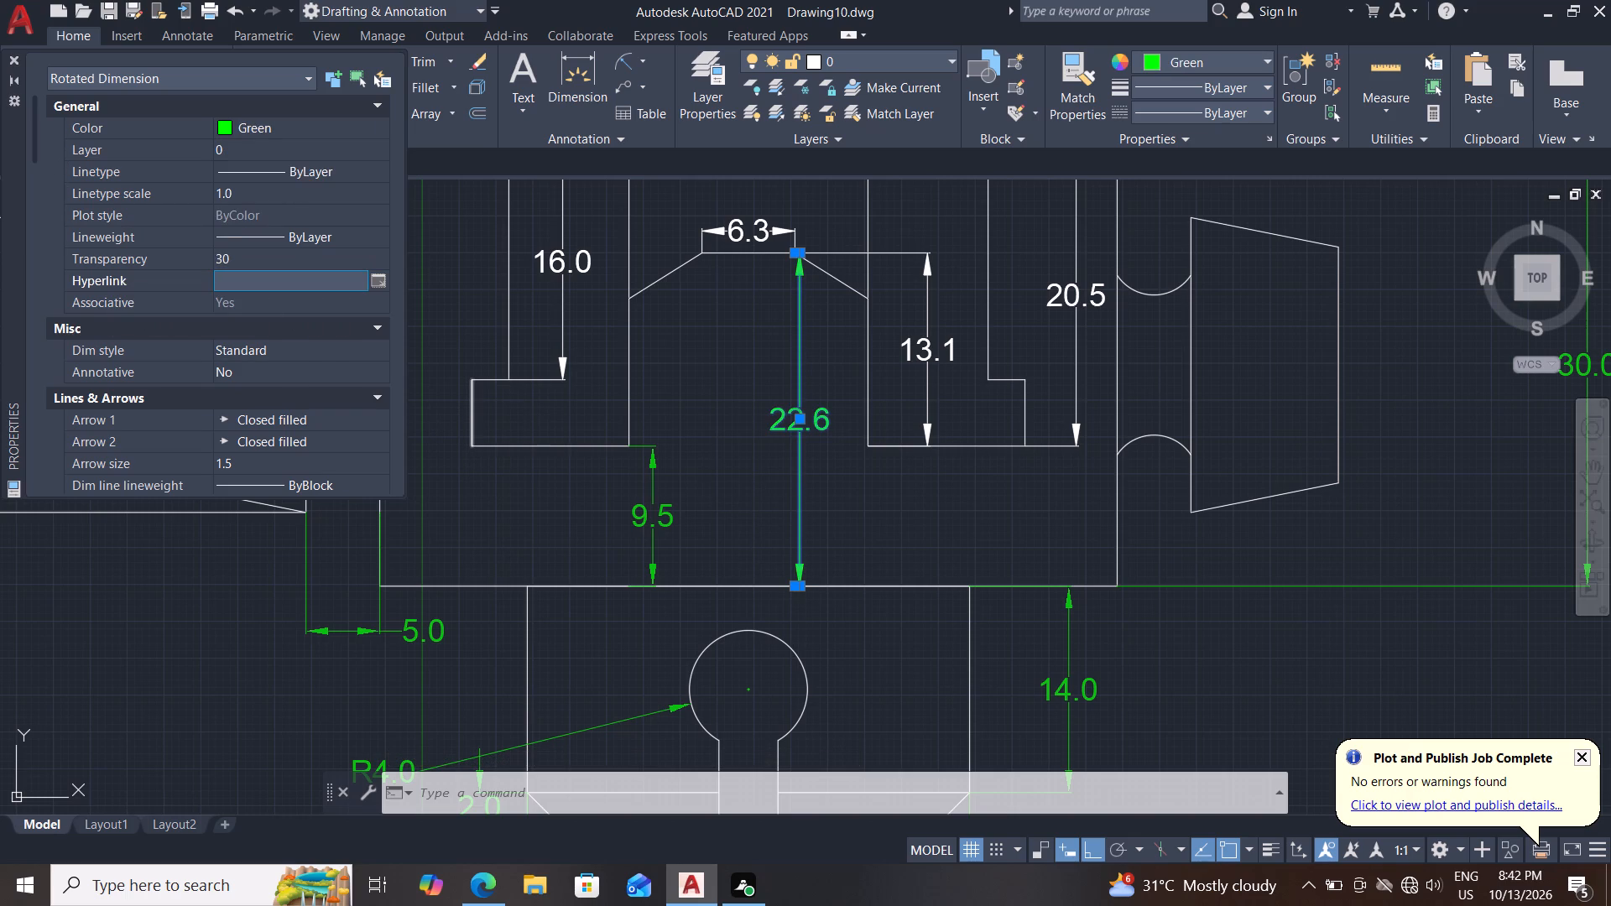
scroll(754, 503, "down", 2)
key("Escape")
key("Escape")
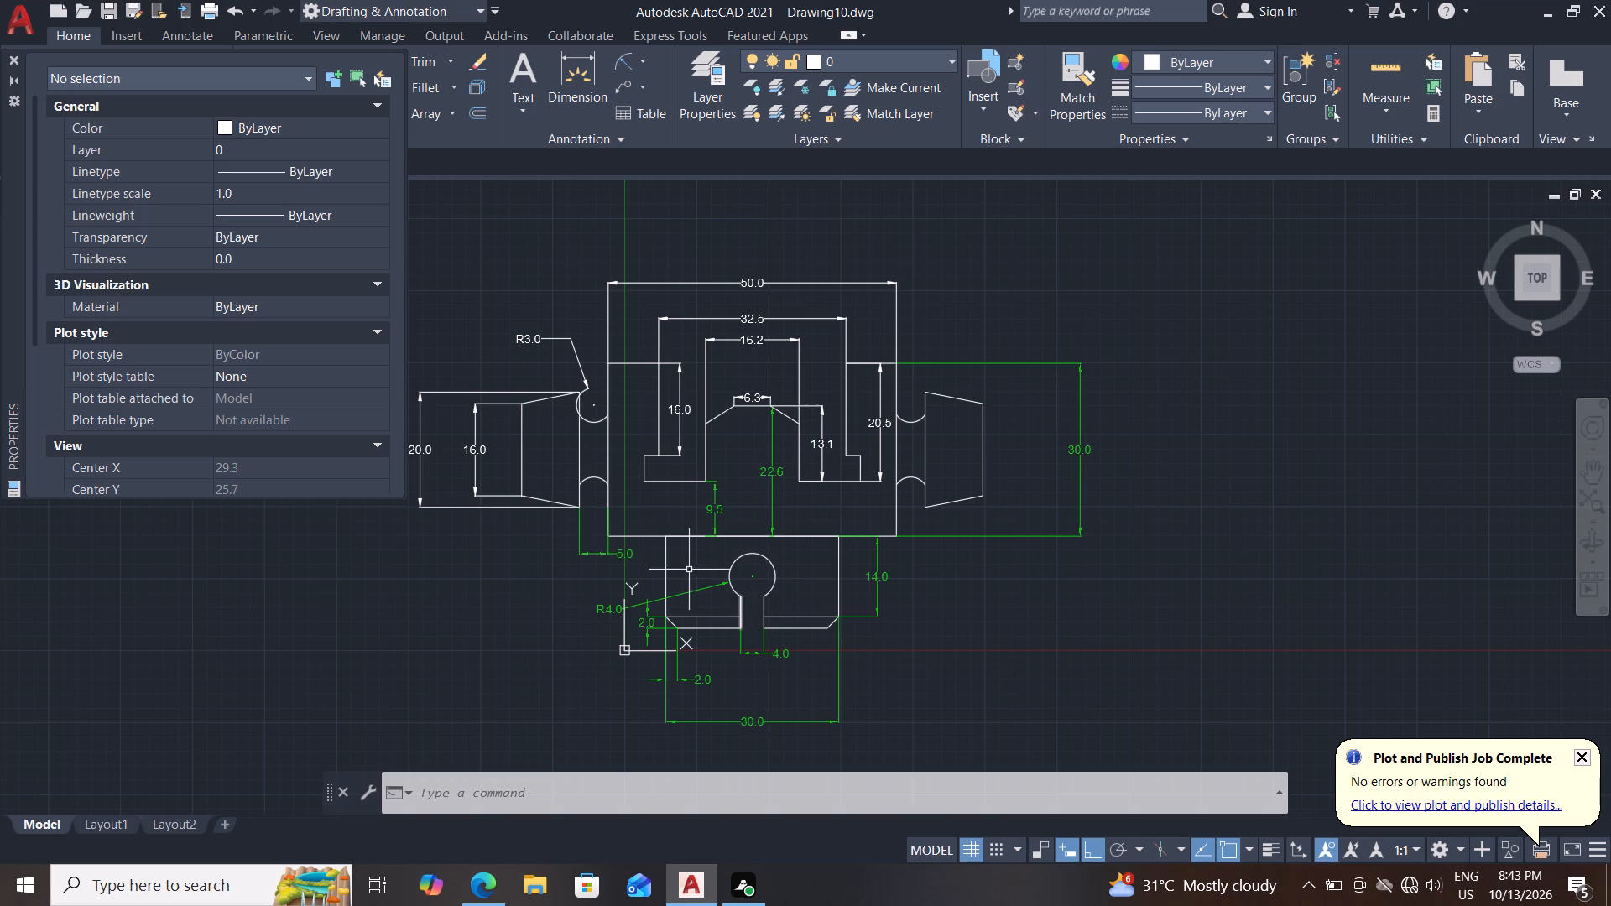
Set the 20.0 height dimension of the left tapered end to Green with a transparency of 30.
scroll(684, 572, "up", 1)
middle_click_drag(688, 594, 689, 638)
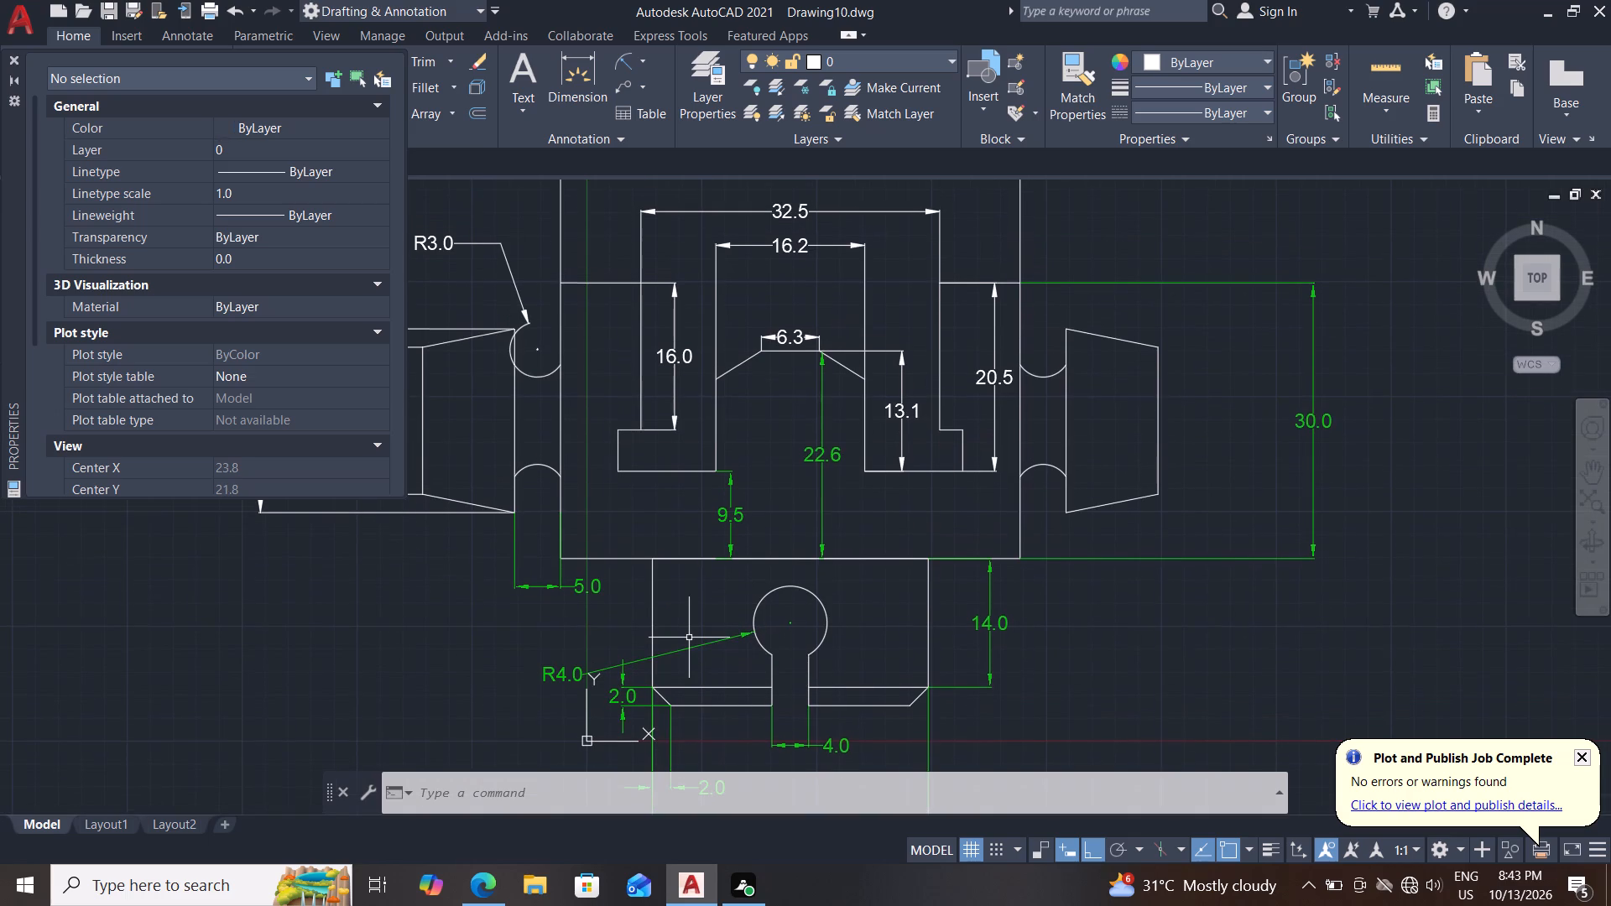
middle_click_drag(669, 548, 680, 666)
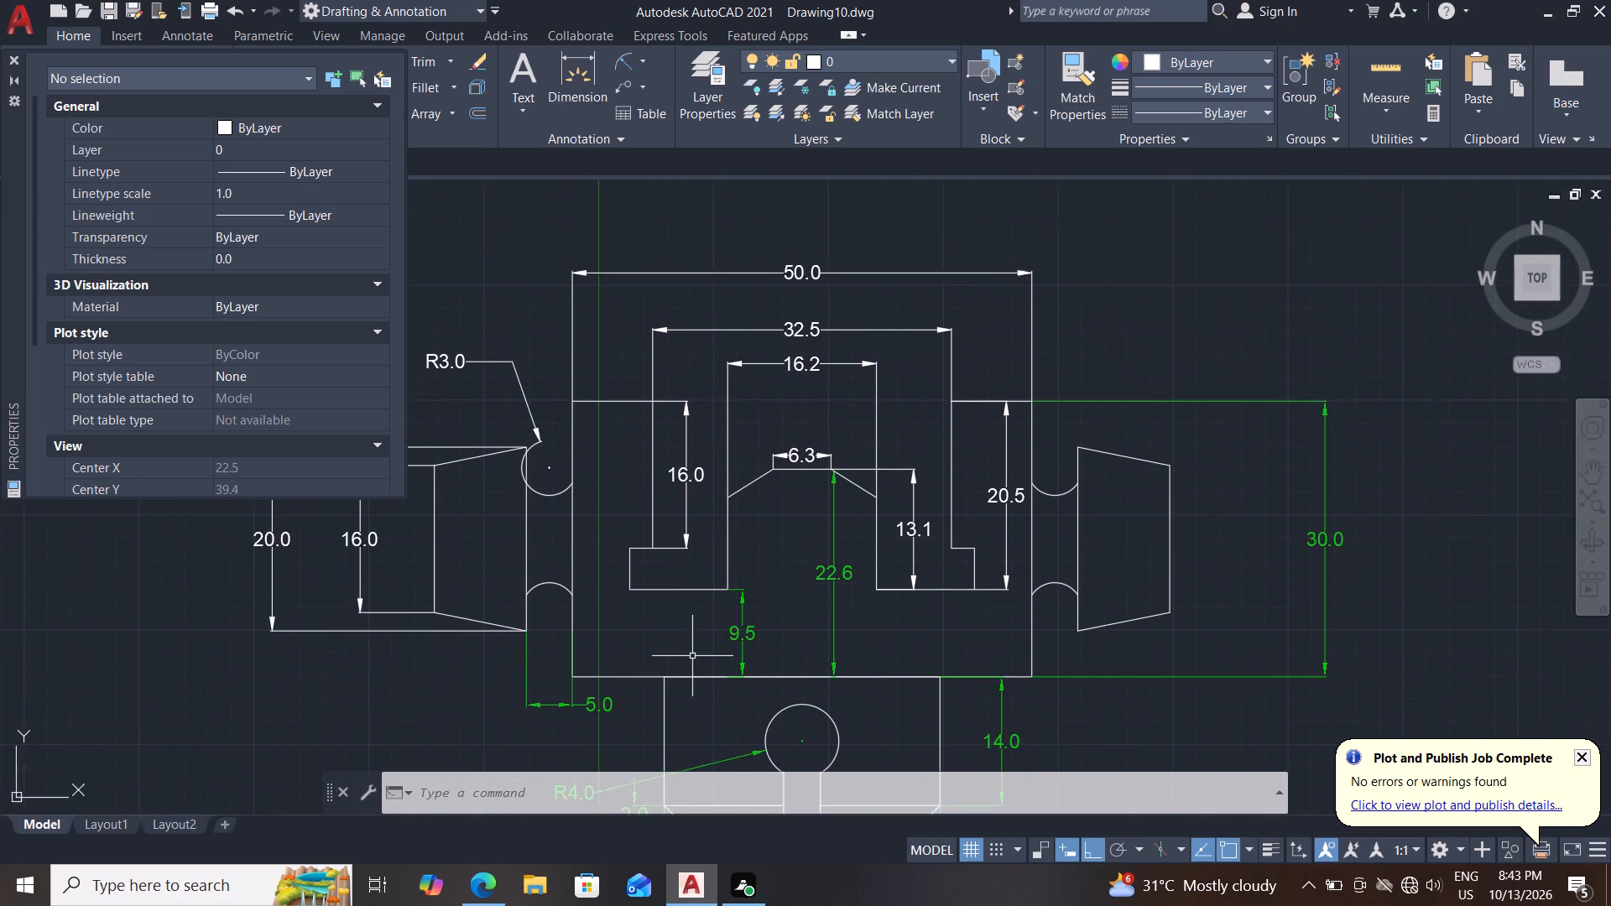
scroll(692, 656, "down", 1)
middle_click_drag(499, 675, 607, 595)
scroll(607, 594, "up", 1)
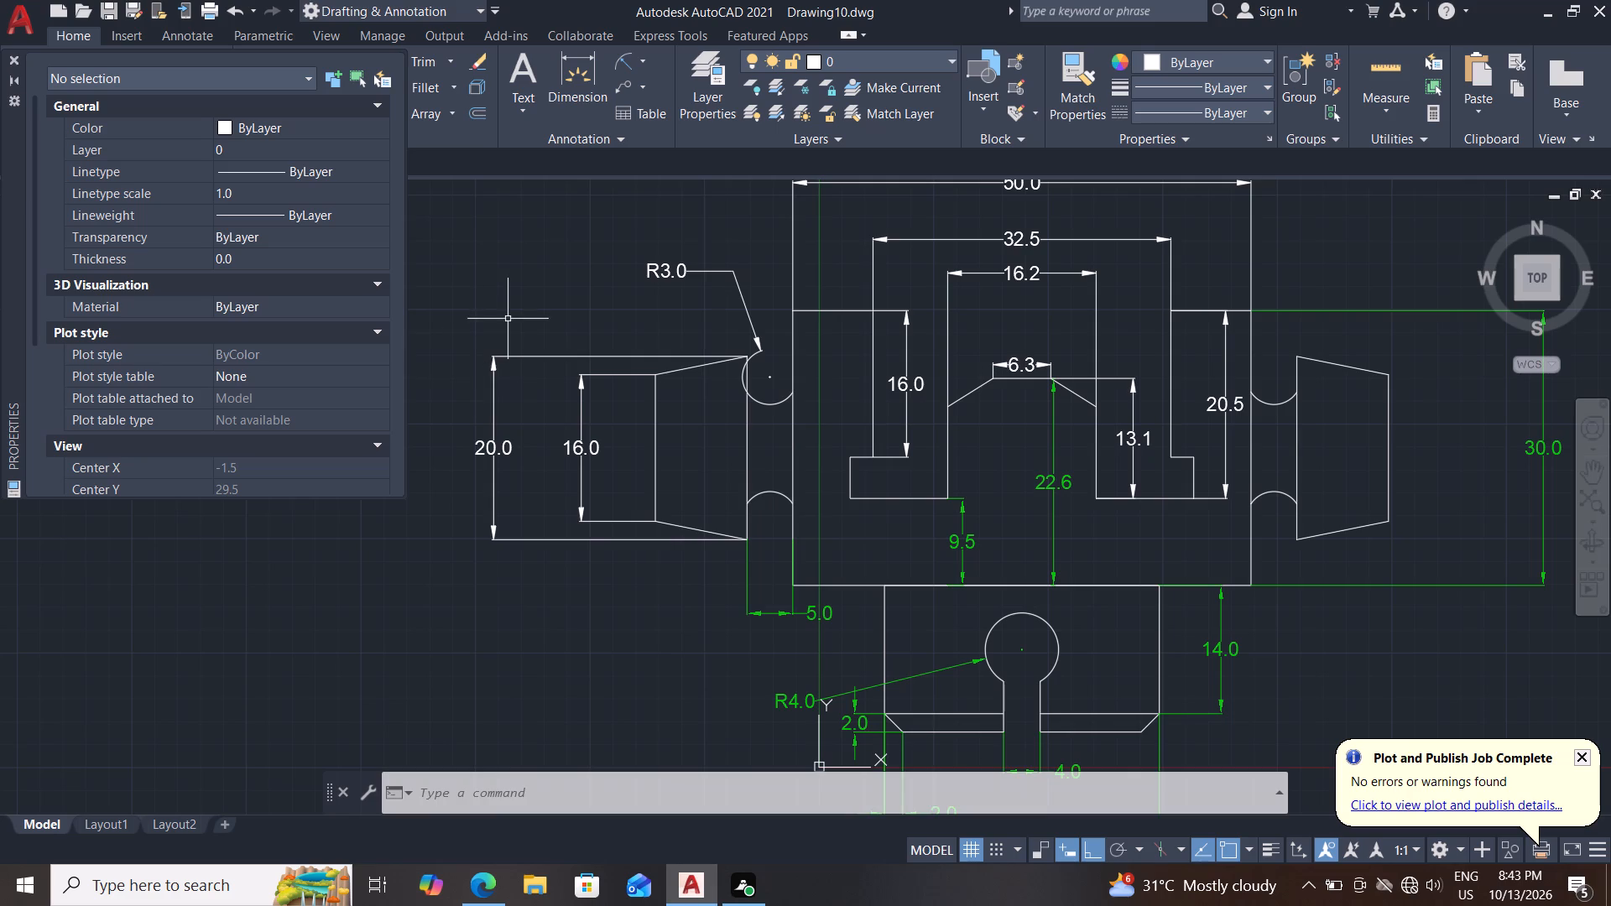
left_click_drag(508, 319, 514, 332)
left_click(456, 609)
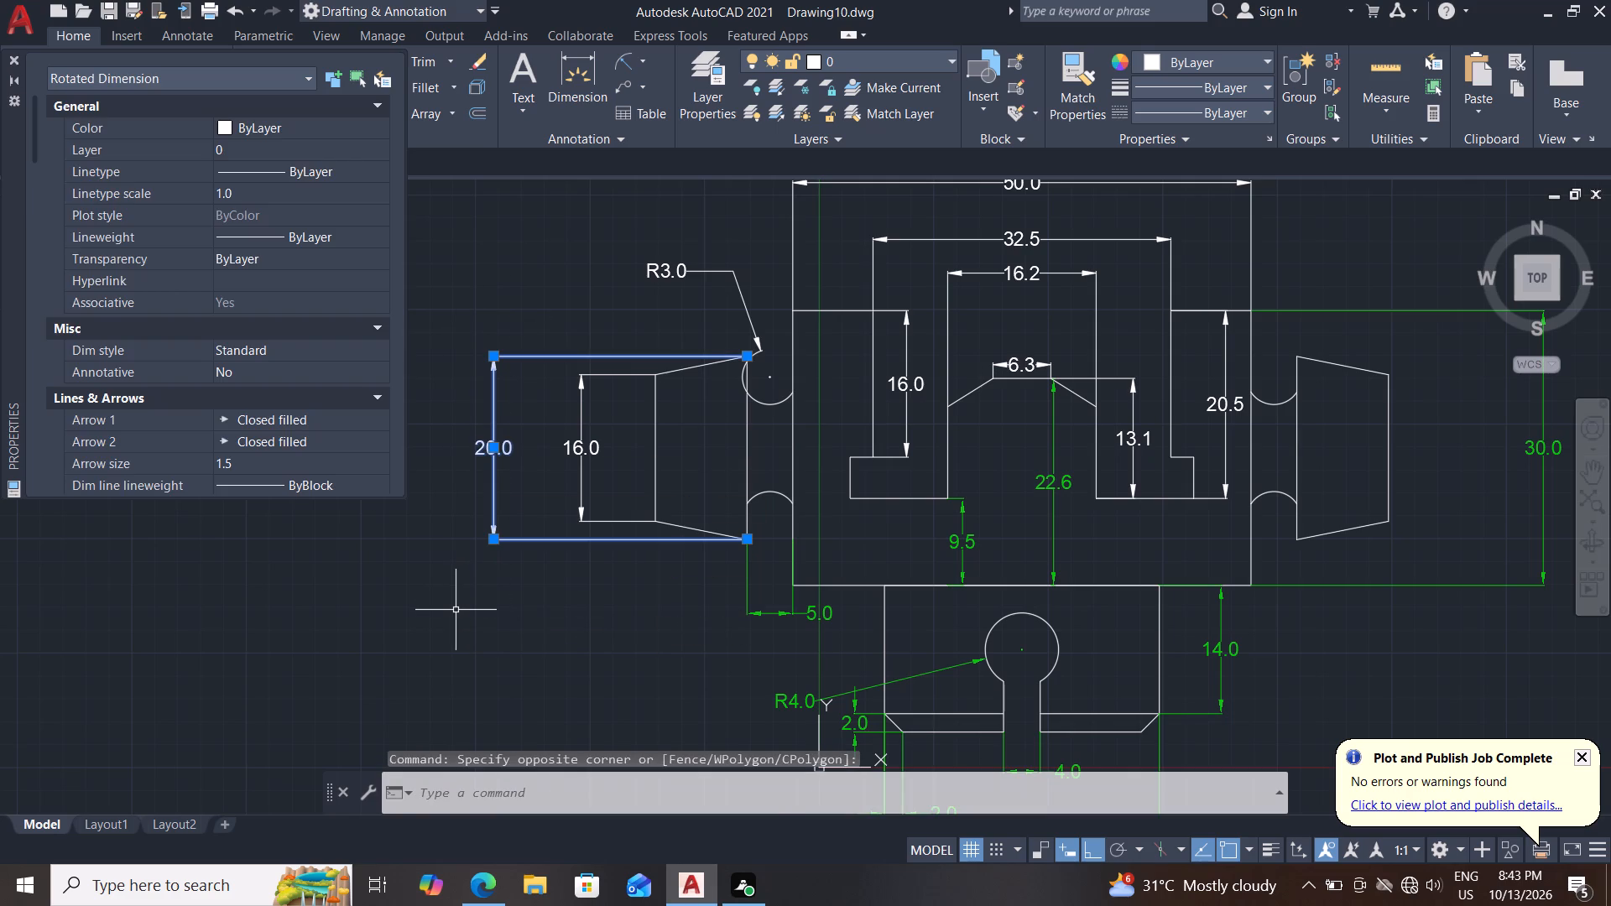
double_click(332, 128)
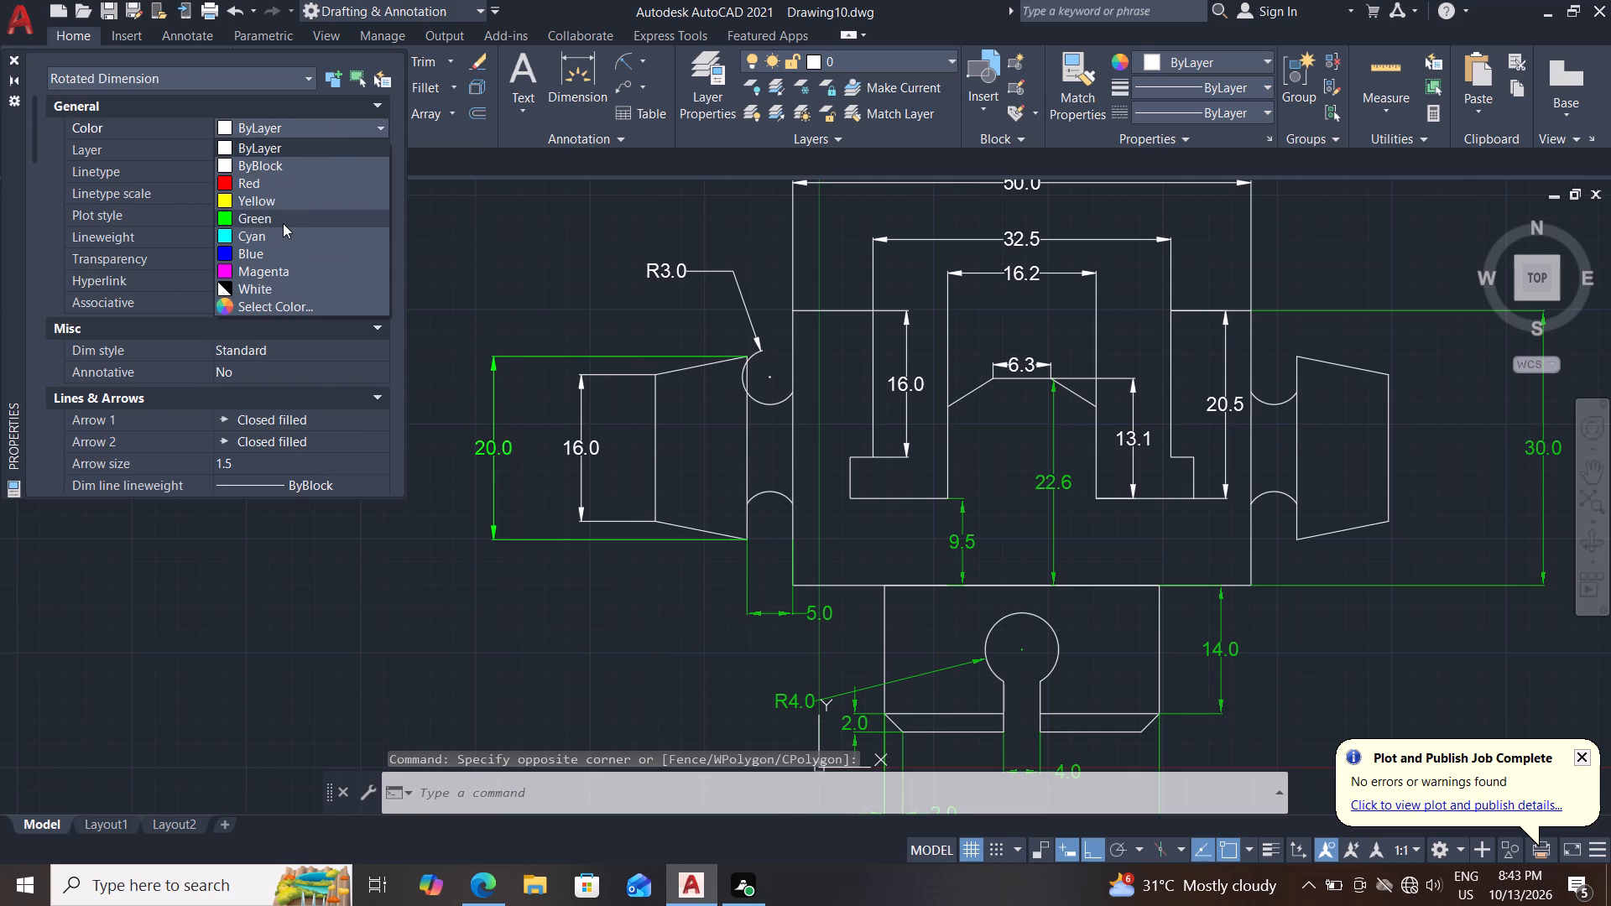
left_click(283, 223)
left_click_drag(265, 258, 148, 253)
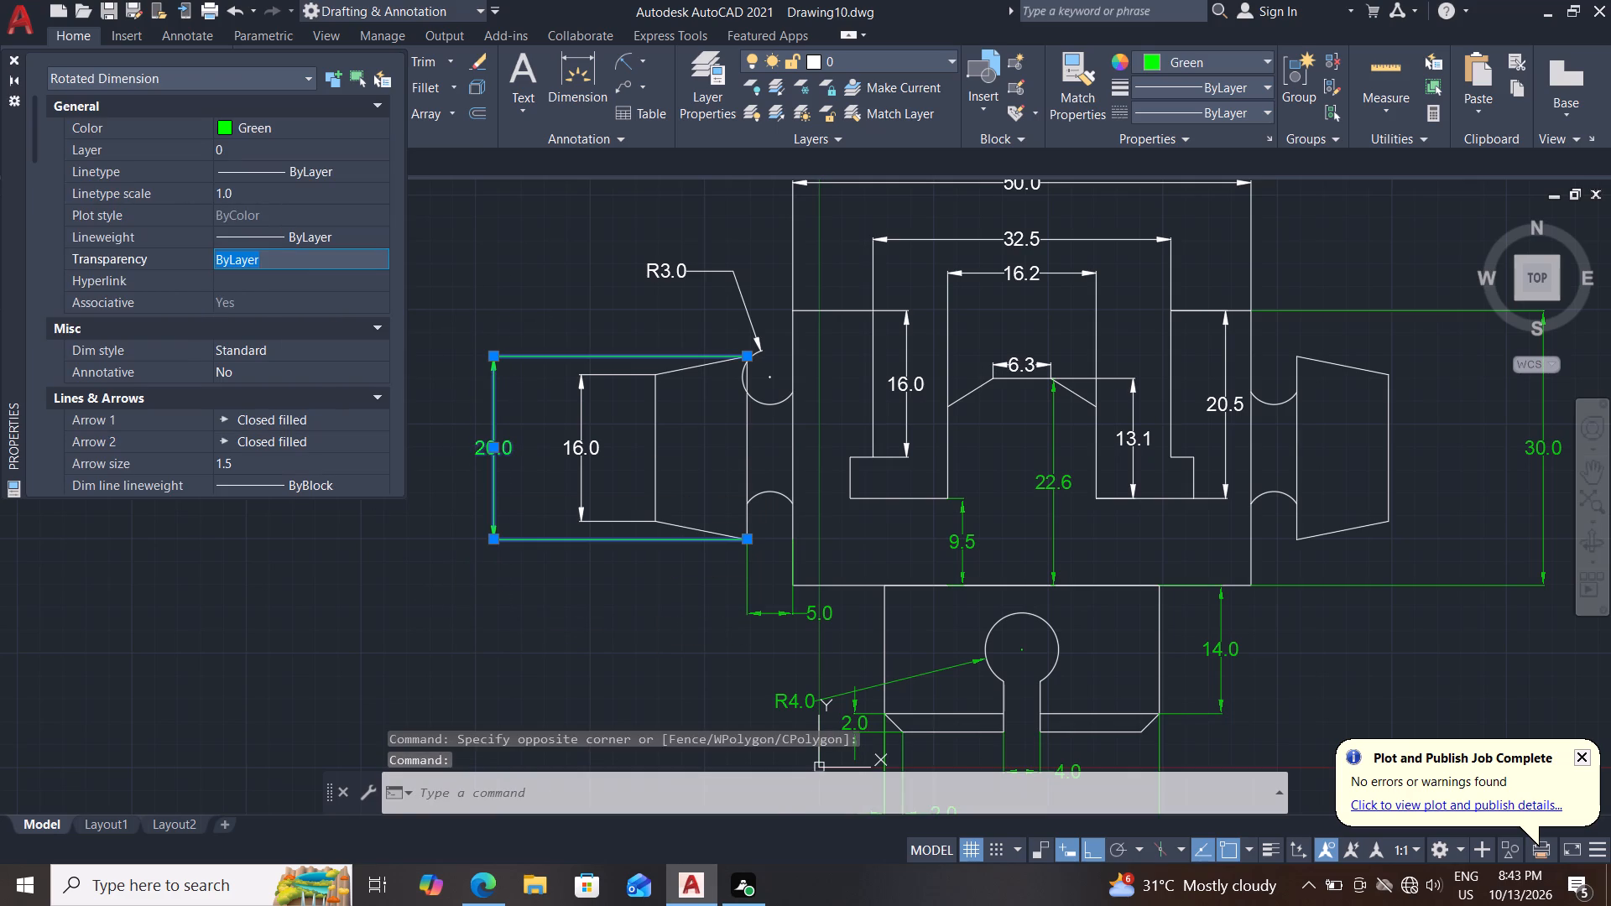
type("30")
key("Return")
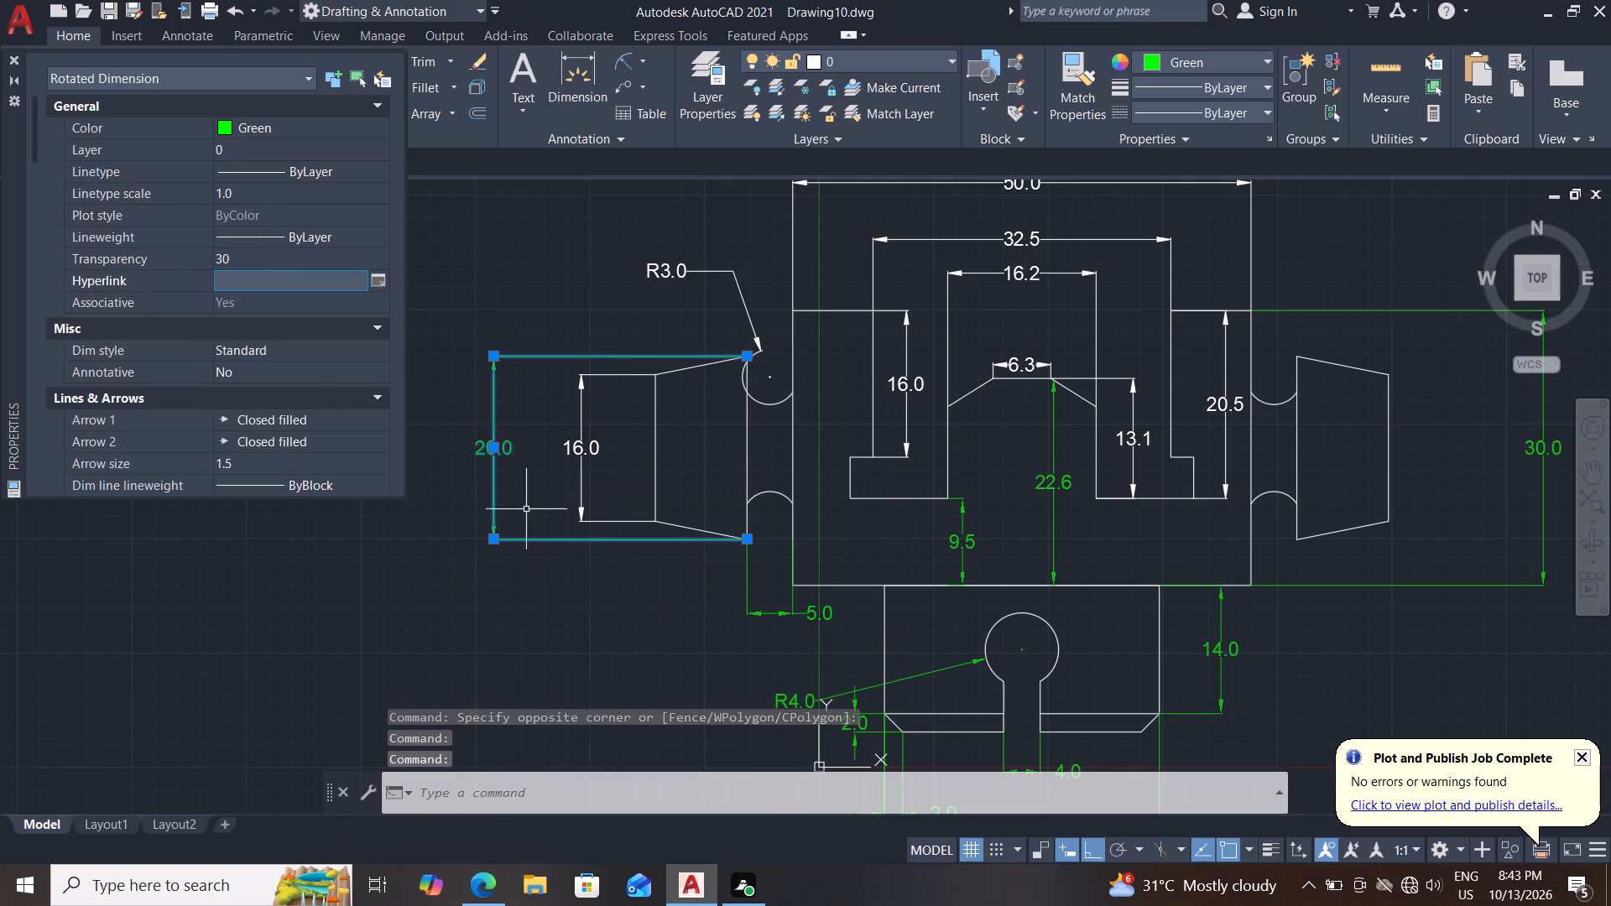
key("Escape")
key("Escape")
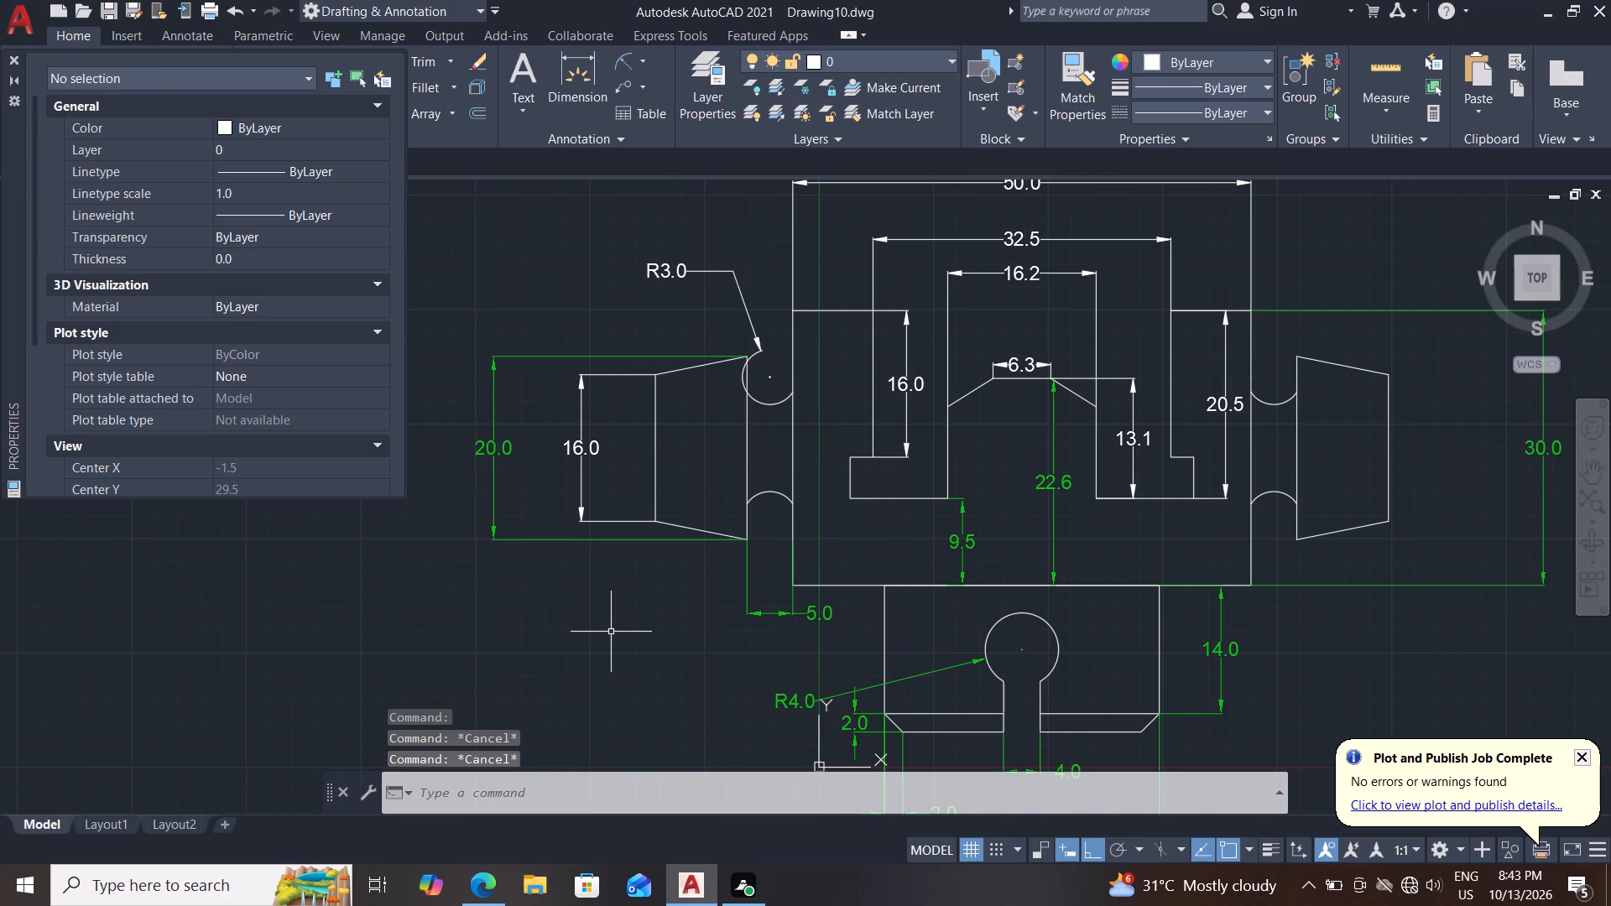
Set the 16.0 height dimension of the left tapered end's outer face to Green with a transparency of 30.
left_click(596, 427)
left_click(550, 473)
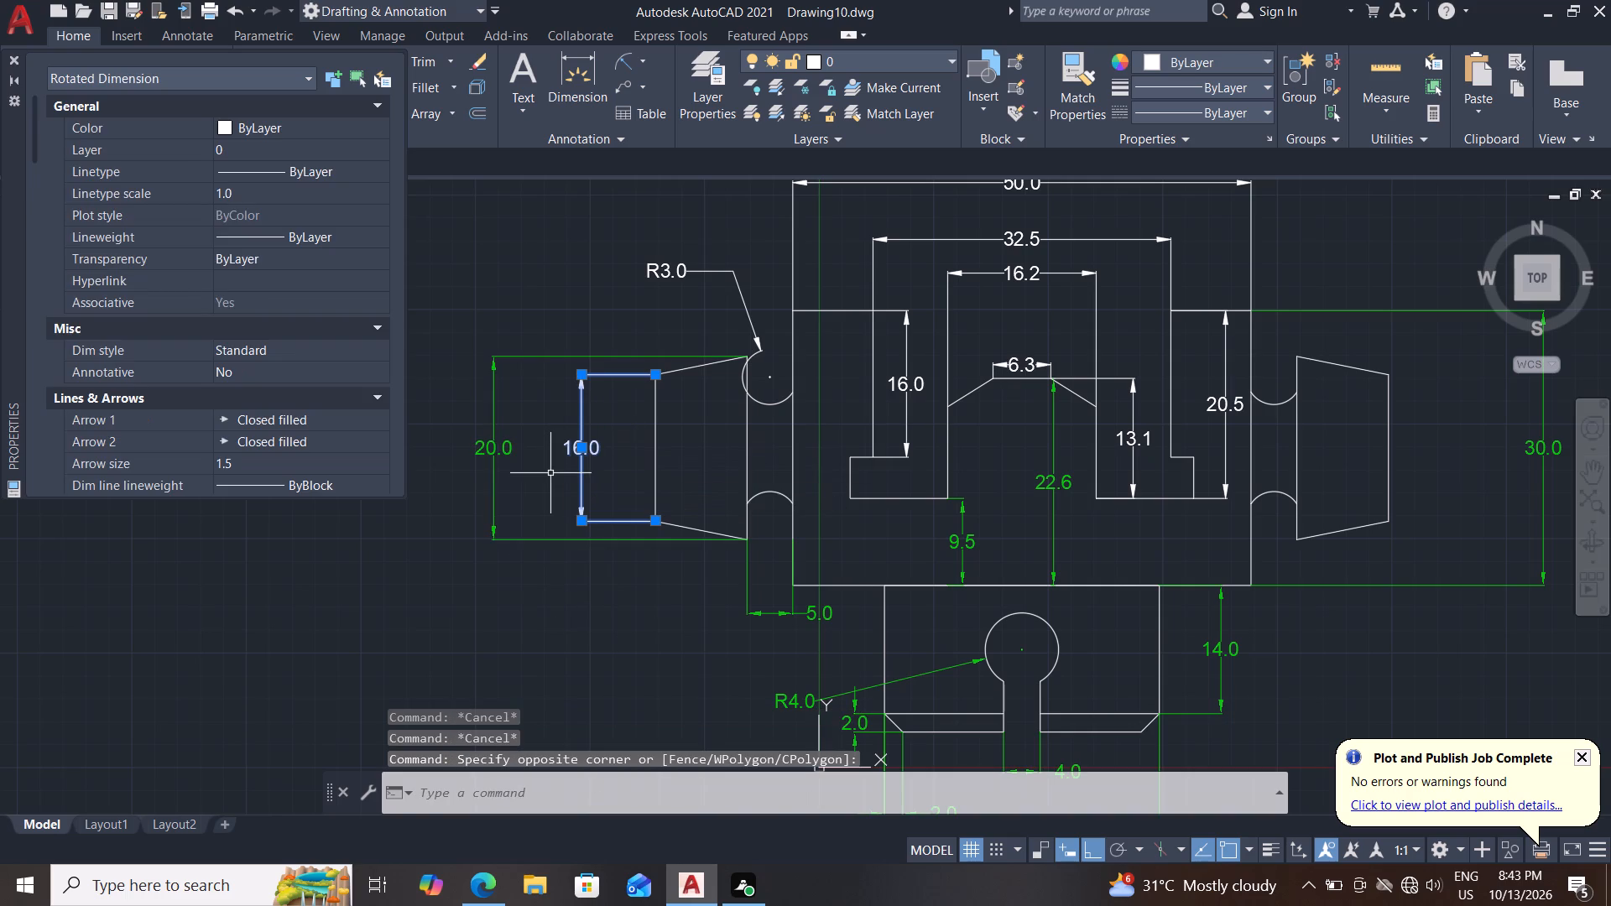
double_click(280, 124)
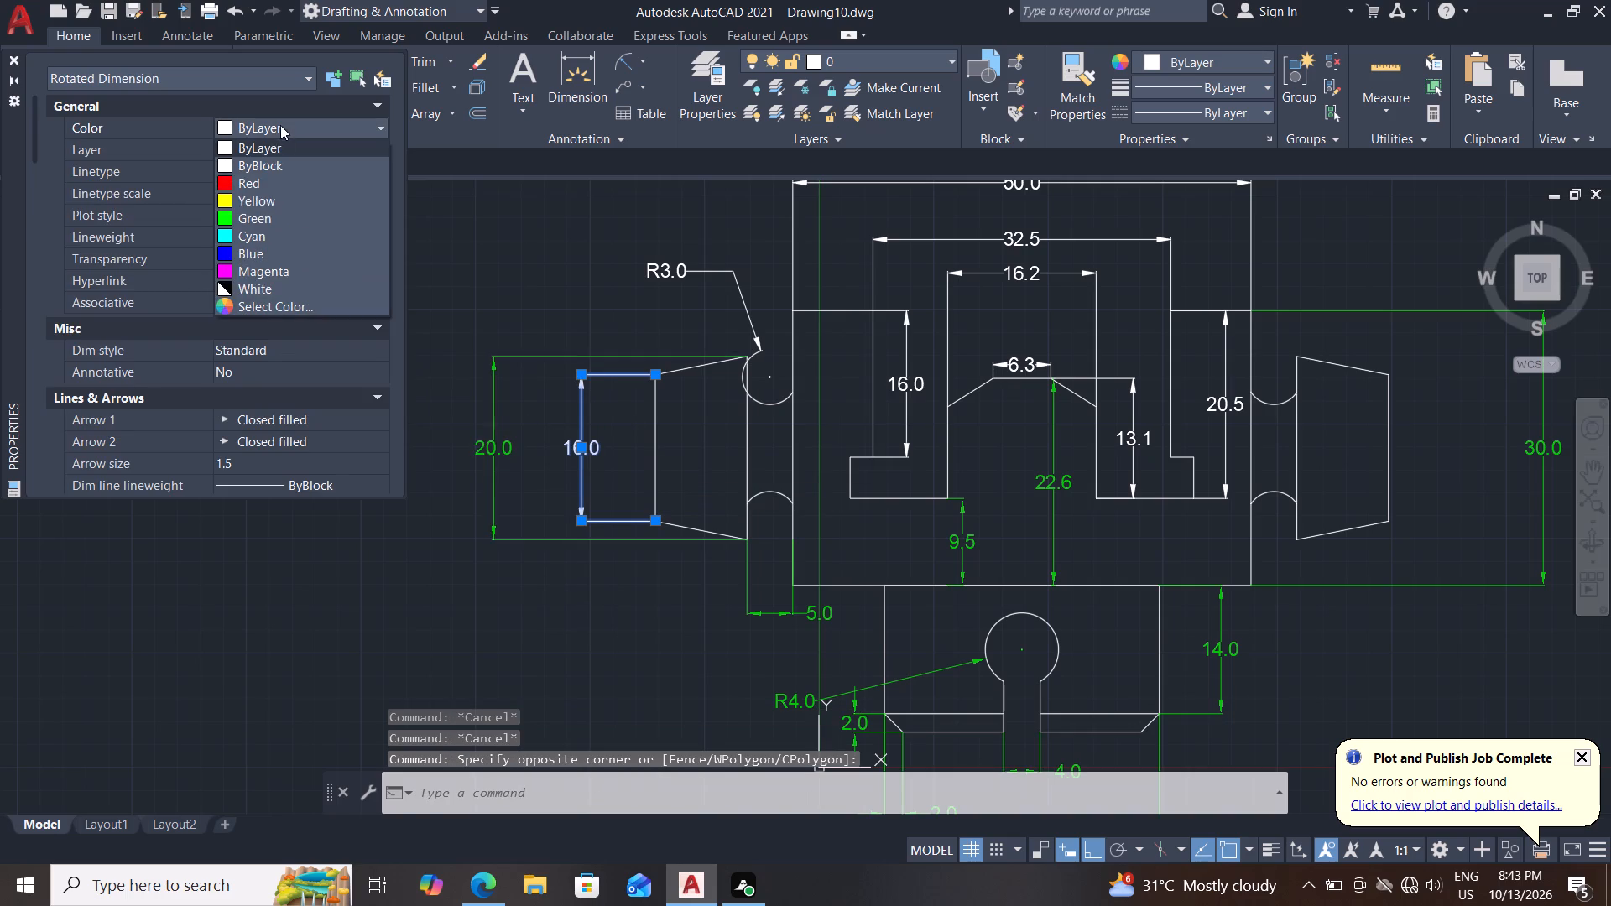
left_click(254, 221)
left_click_drag(261, 258, 129, 259)
type("30")
key("Return")
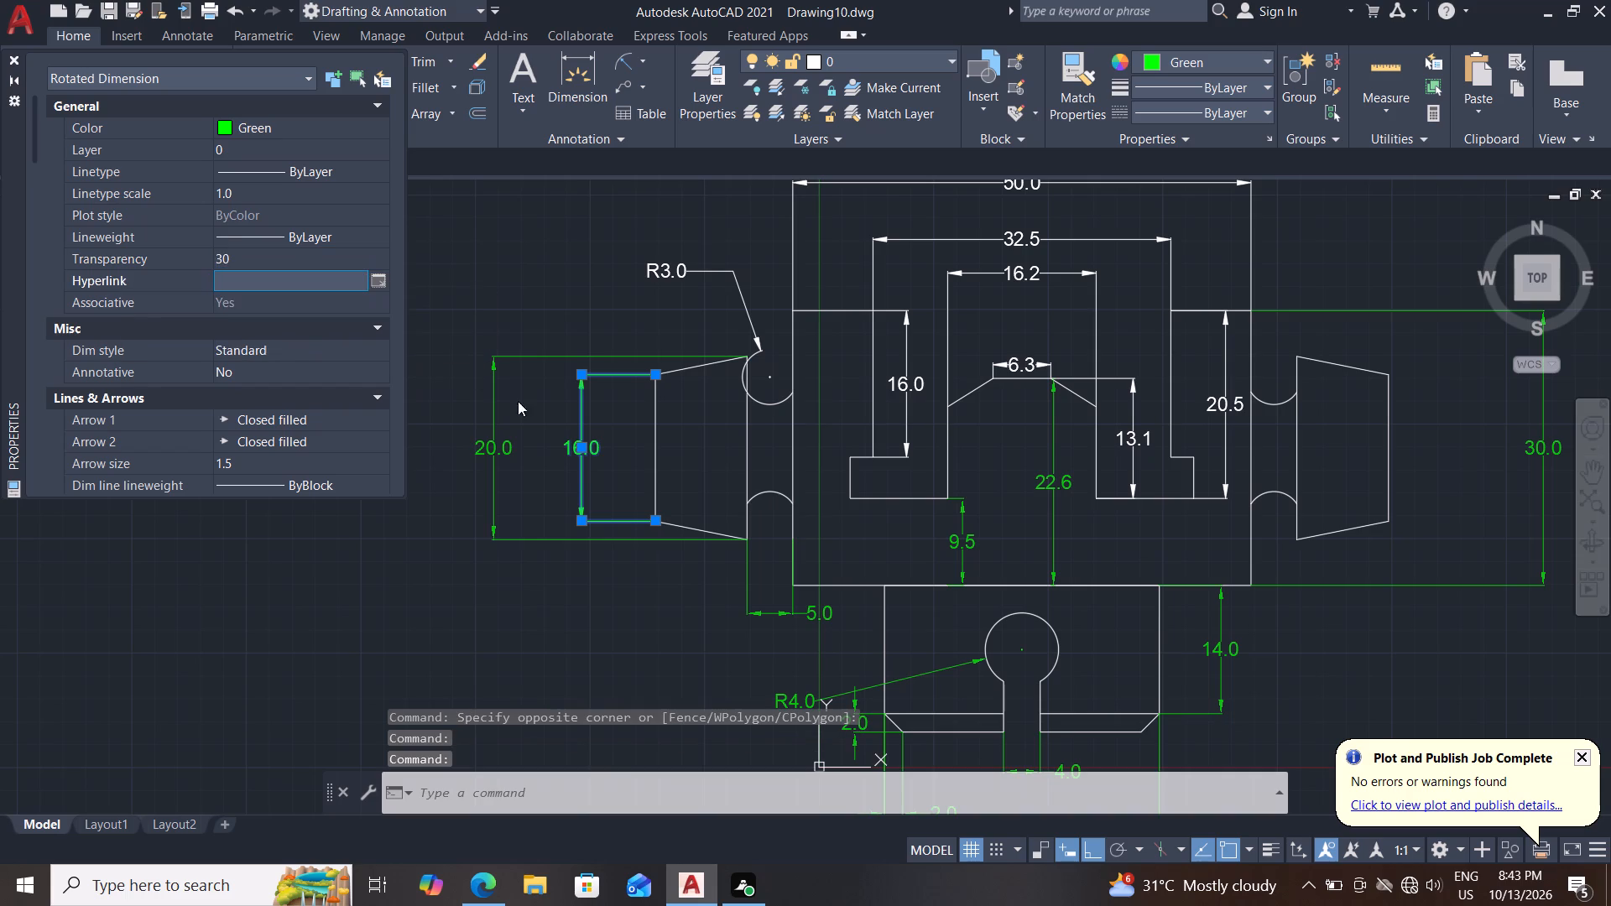
key("Escape")
key("Escape")
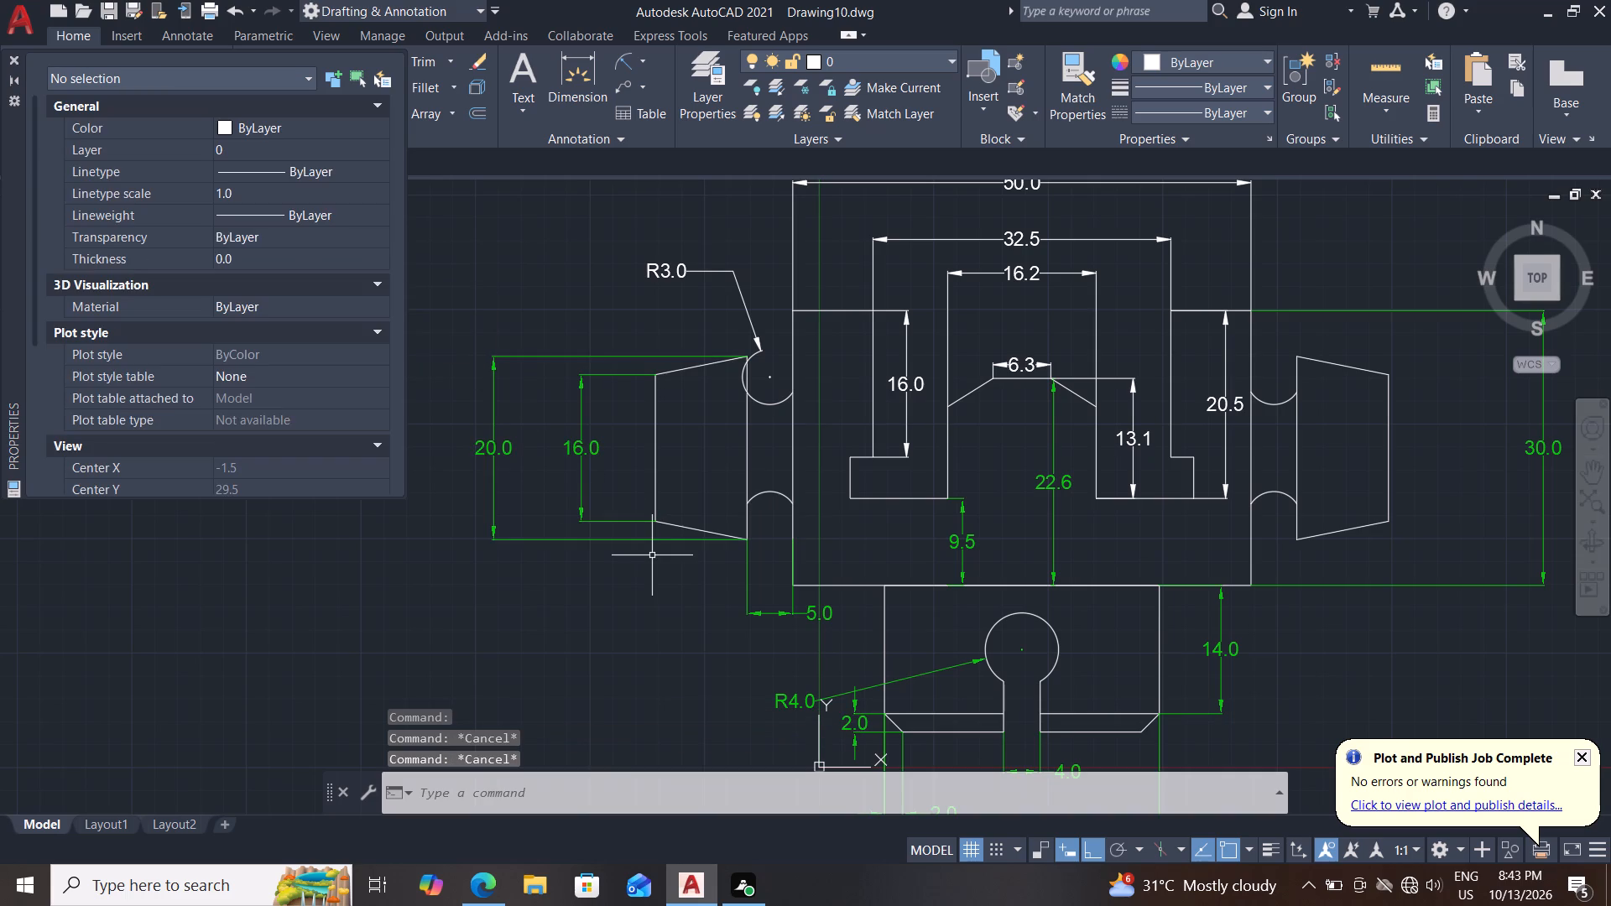
Set the R3.0 radius dimension of the upper-left neck arc to Green with a transparency of 30.
scroll(698, 570, "down", 2)
scroll(702, 577, "up", 2)
middle_click_drag(702, 576, 633, 568)
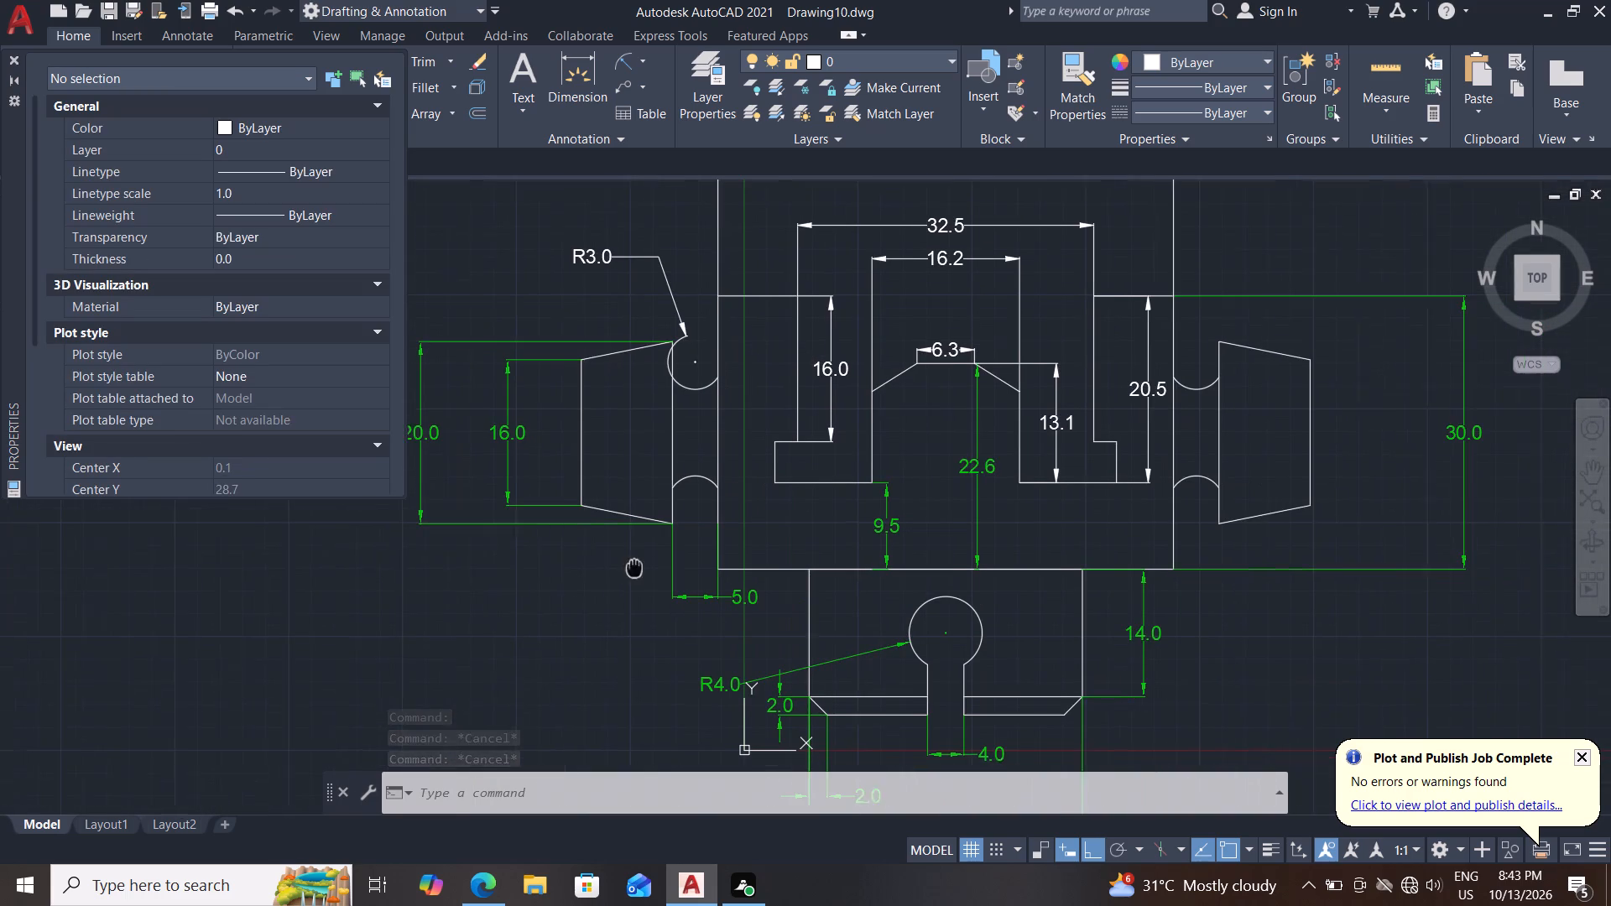
middle_click_drag(633, 568, 632, 568)
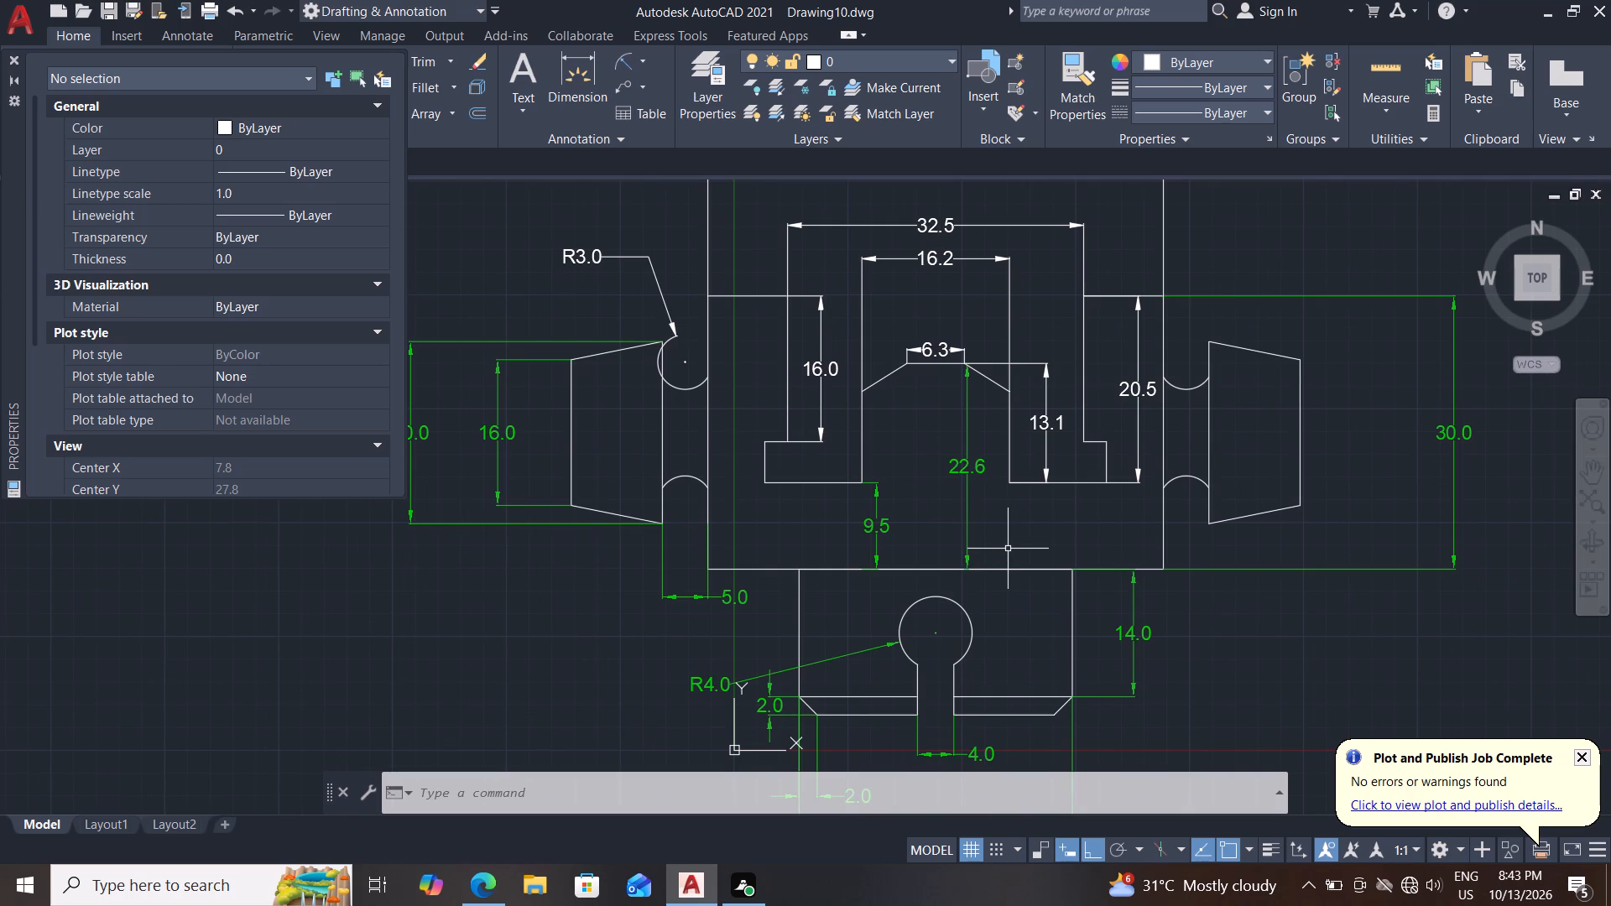
left_click(674, 229)
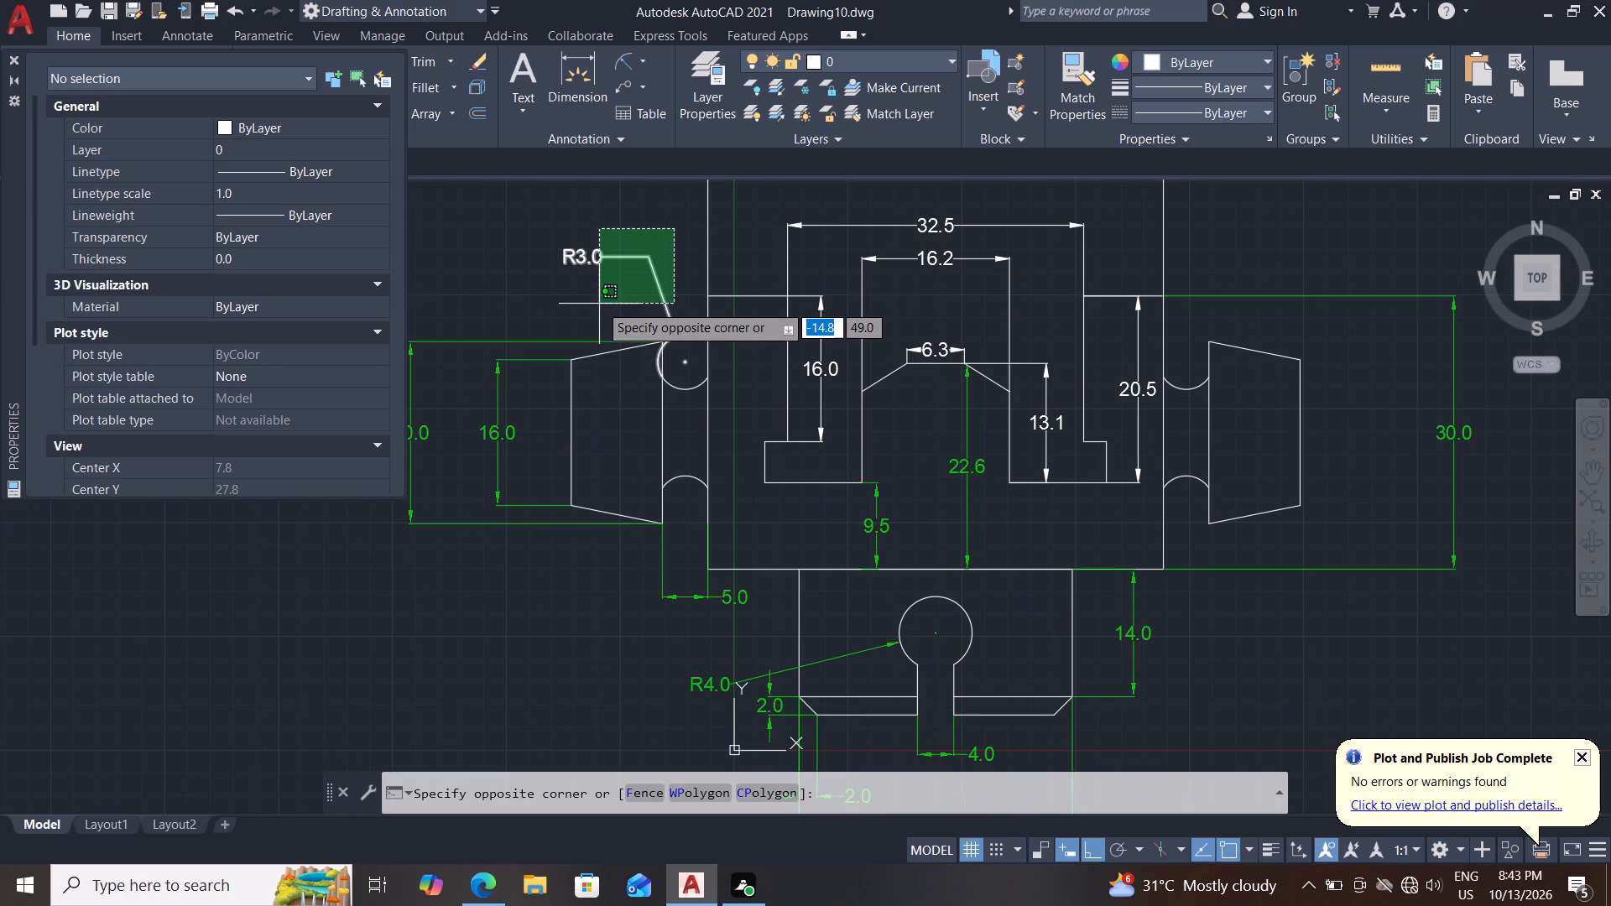
left_click(599, 298)
double_click(255, 129)
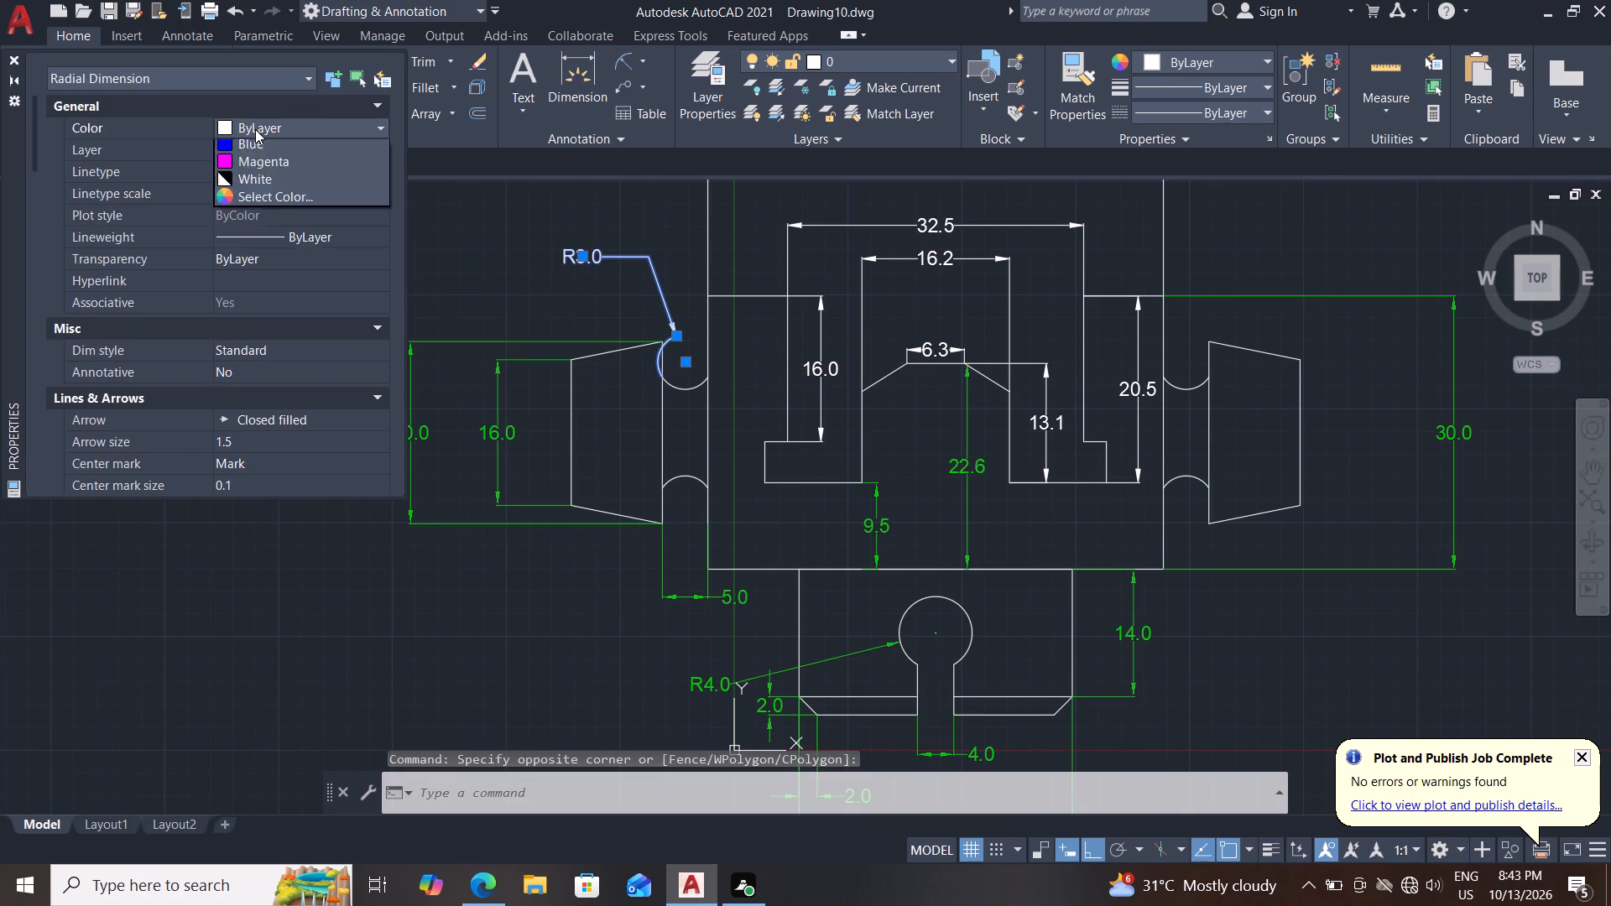
left_click(258, 212)
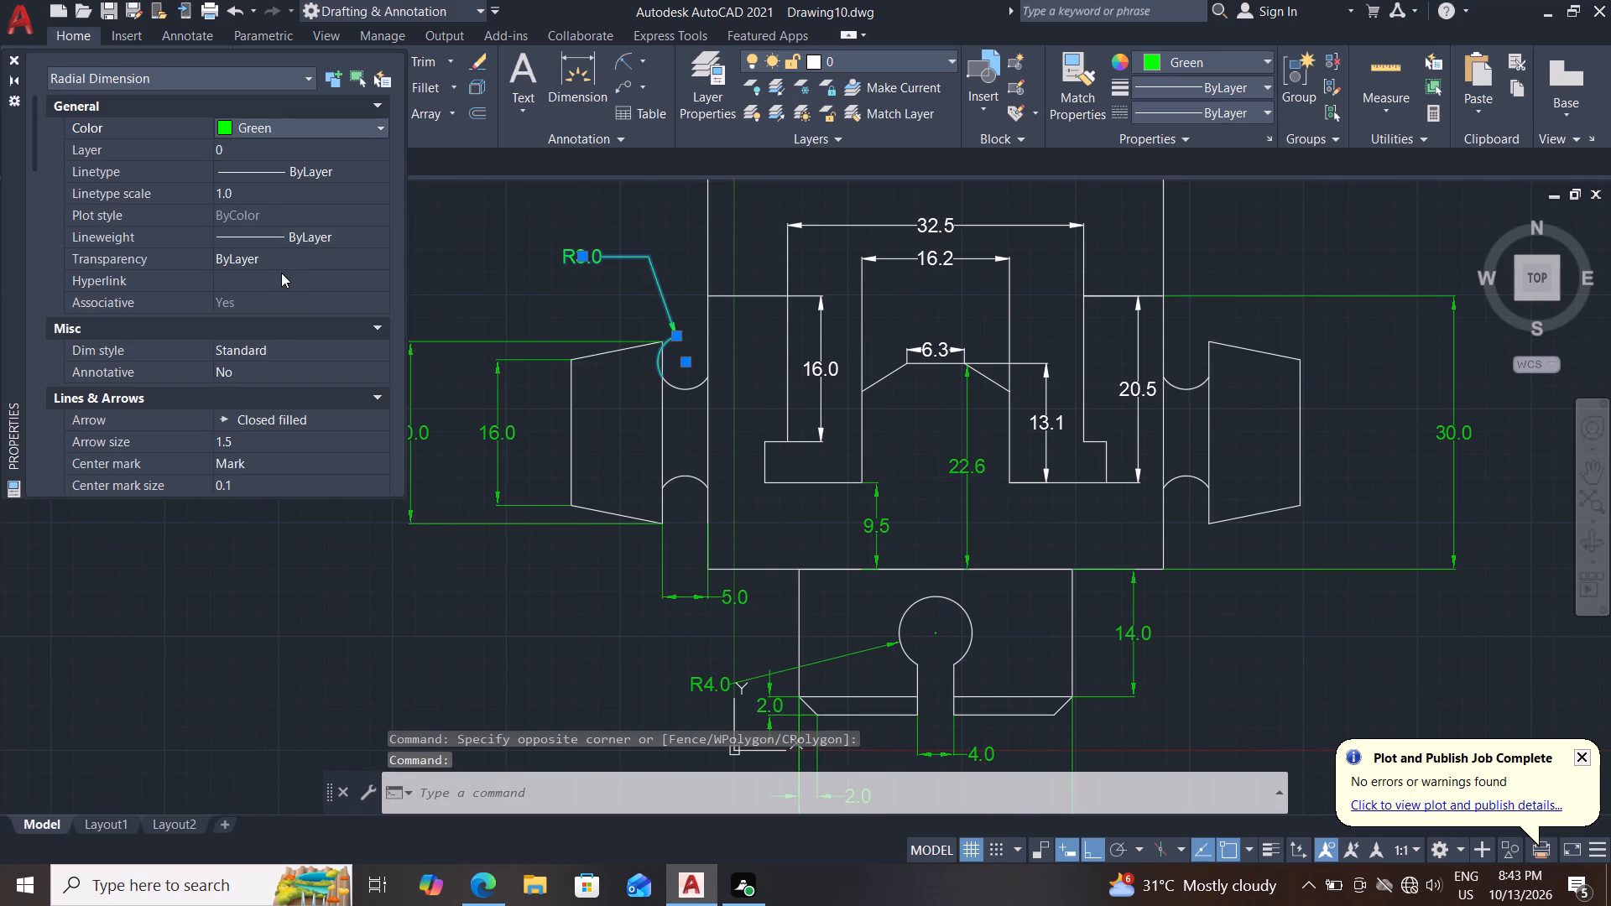
left_click_drag(274, 266, 102, 264)
type("30")
key("Return")
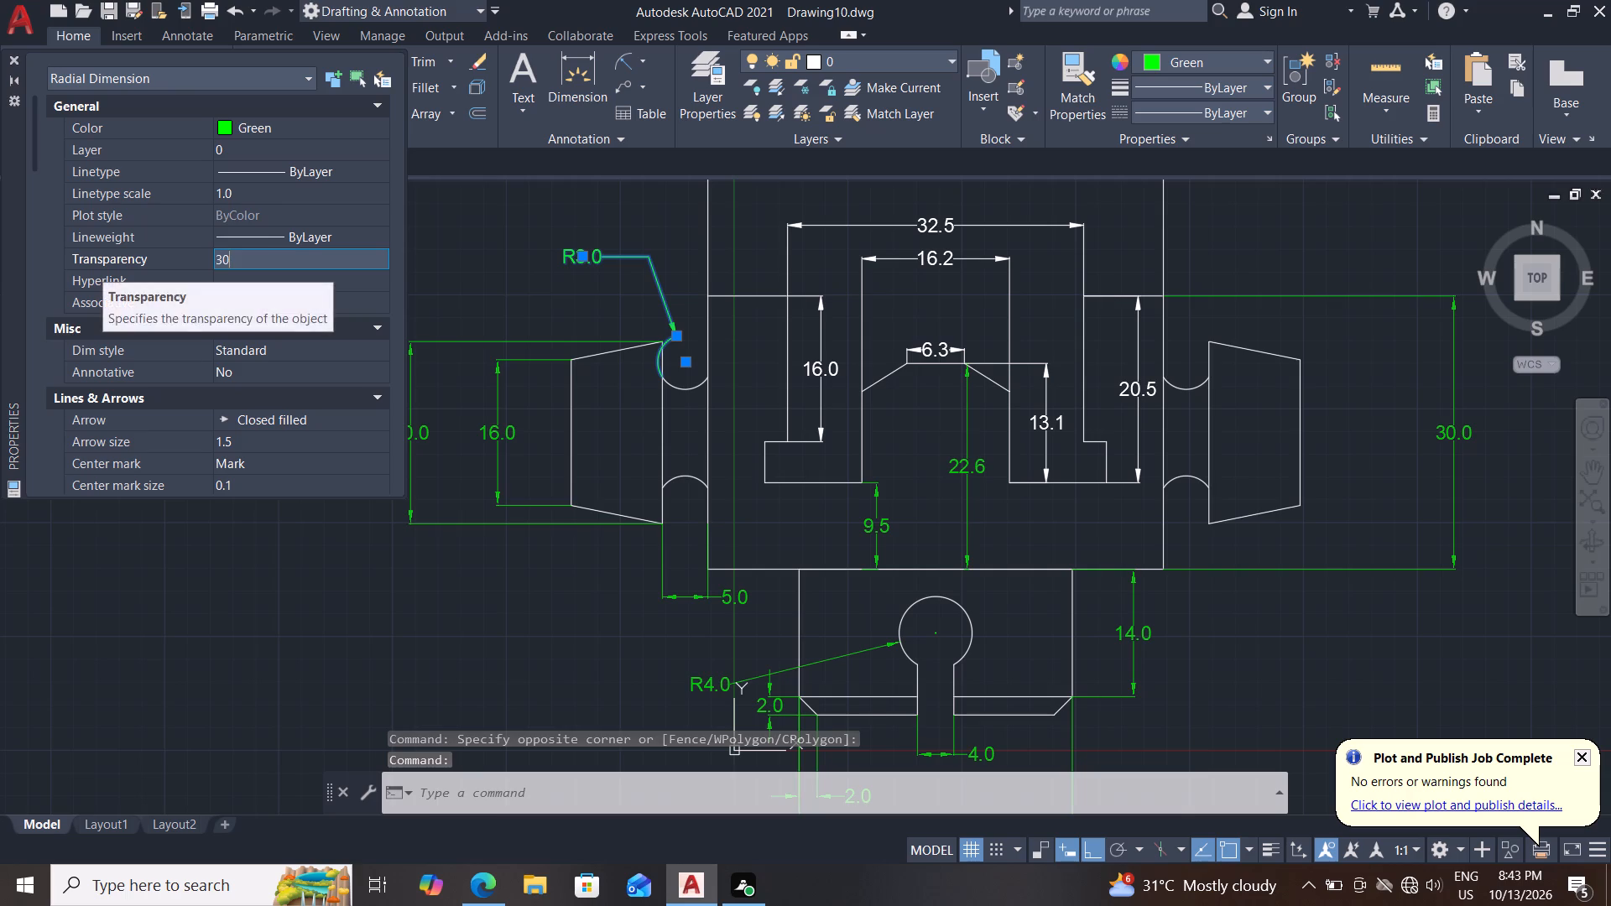
key("Escape")
key("Escape")
Set the 16.0 depth dimension inside the upper body's left slot wall to Green with a transparency of 30.
middle_click_drag(773, 505, 760, 569)
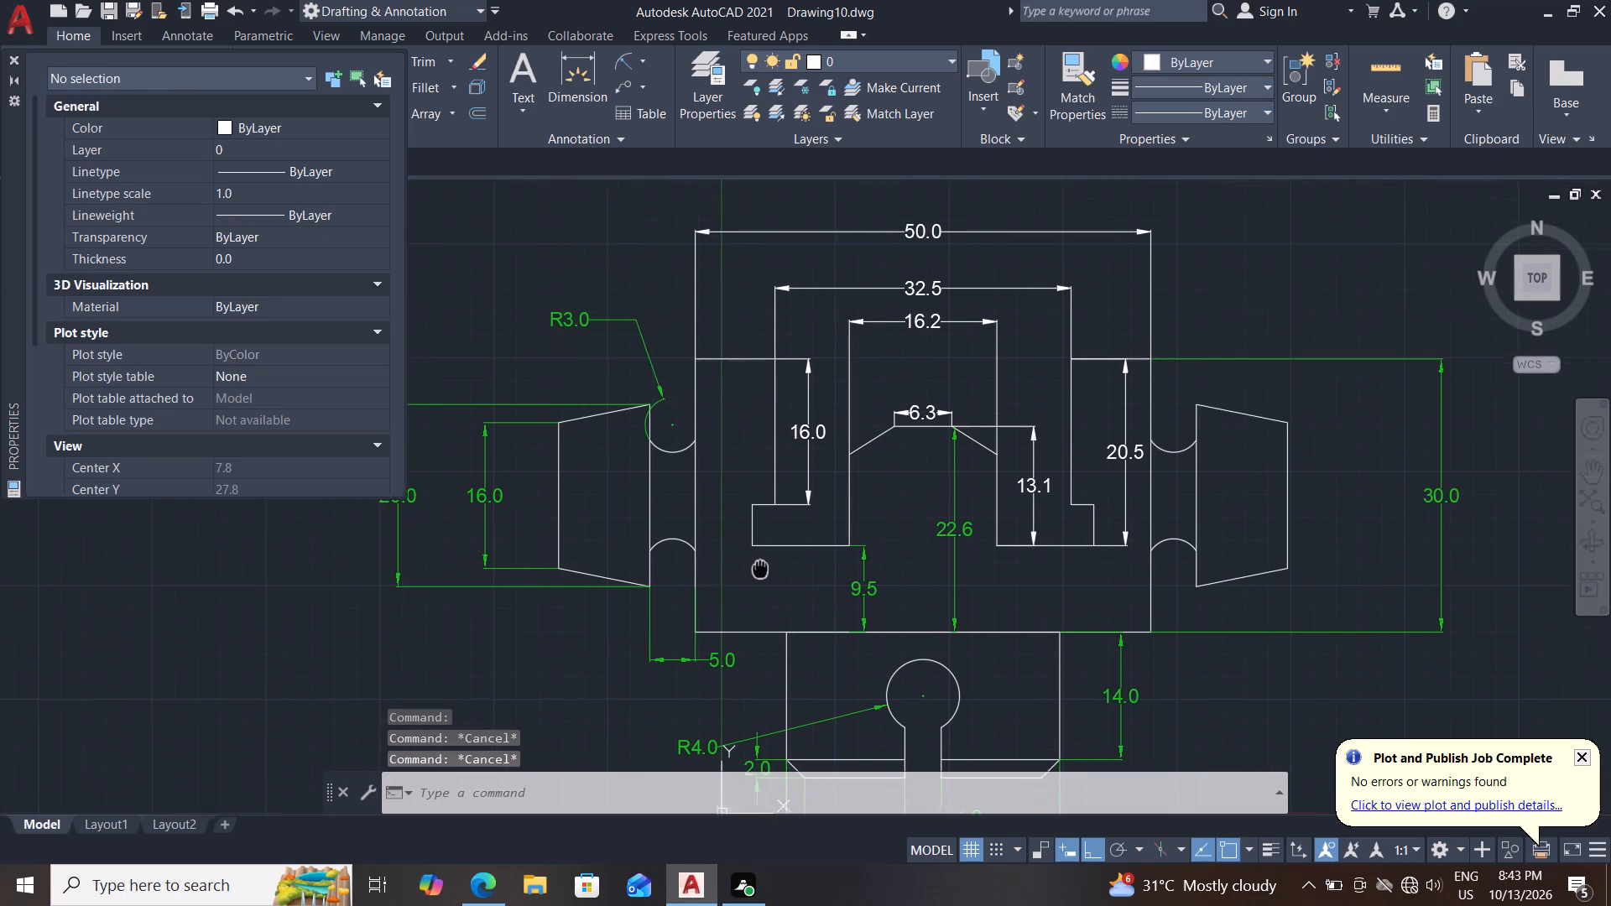
middle_click_drag(760, 569, 748, 608)
middle_click_drag(750, 589, 764, 445)
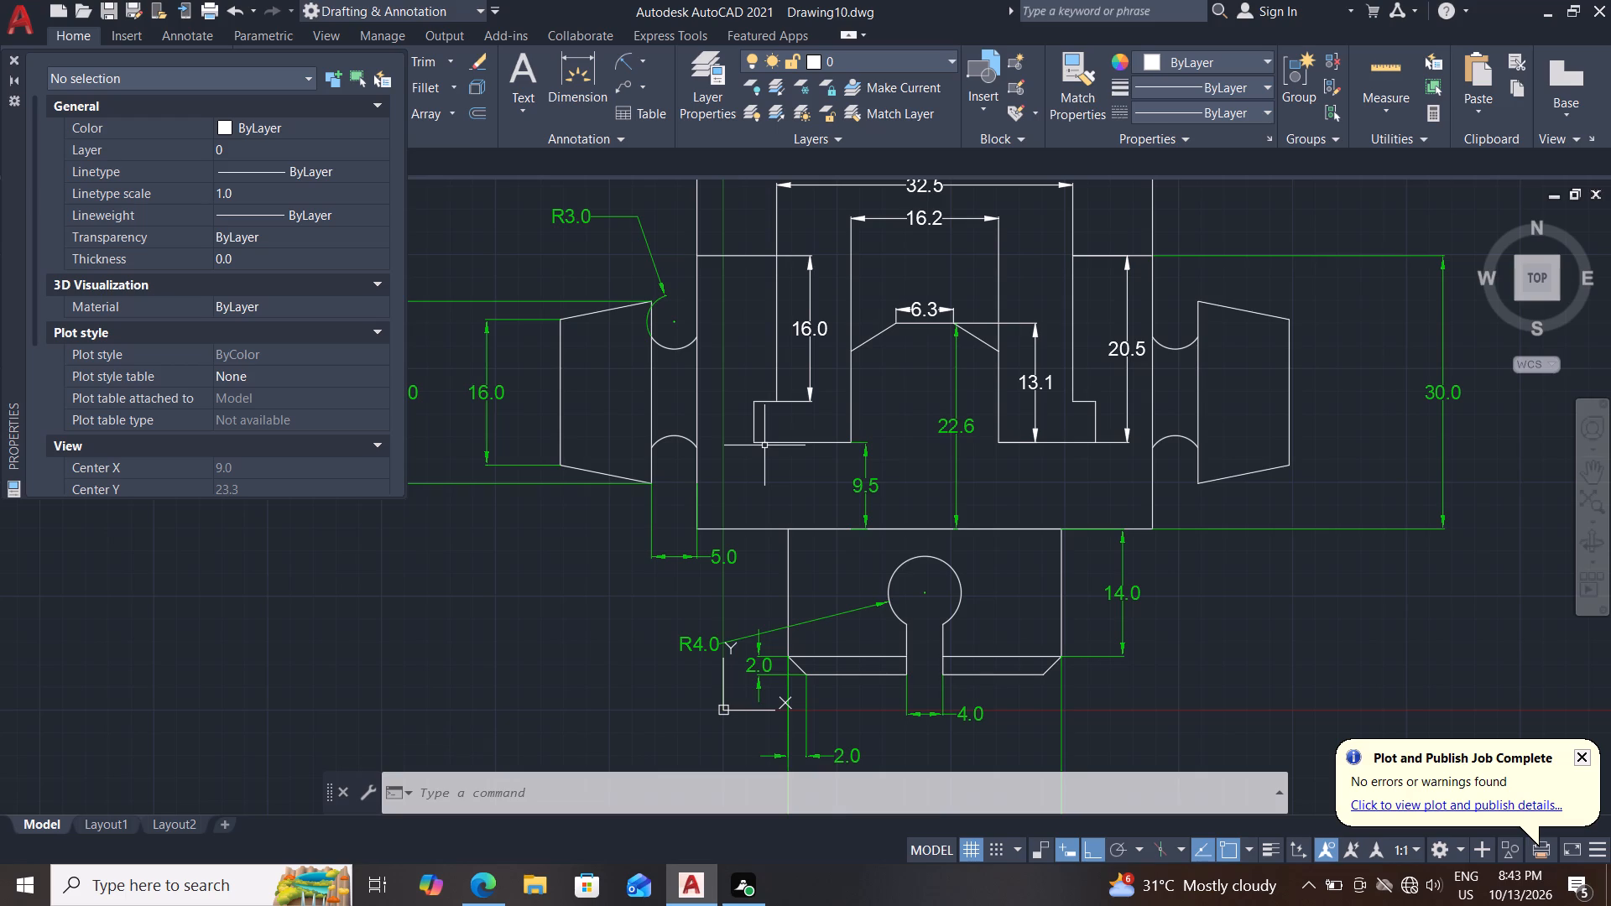
middle_click_drag(766, 448, 717, 581)
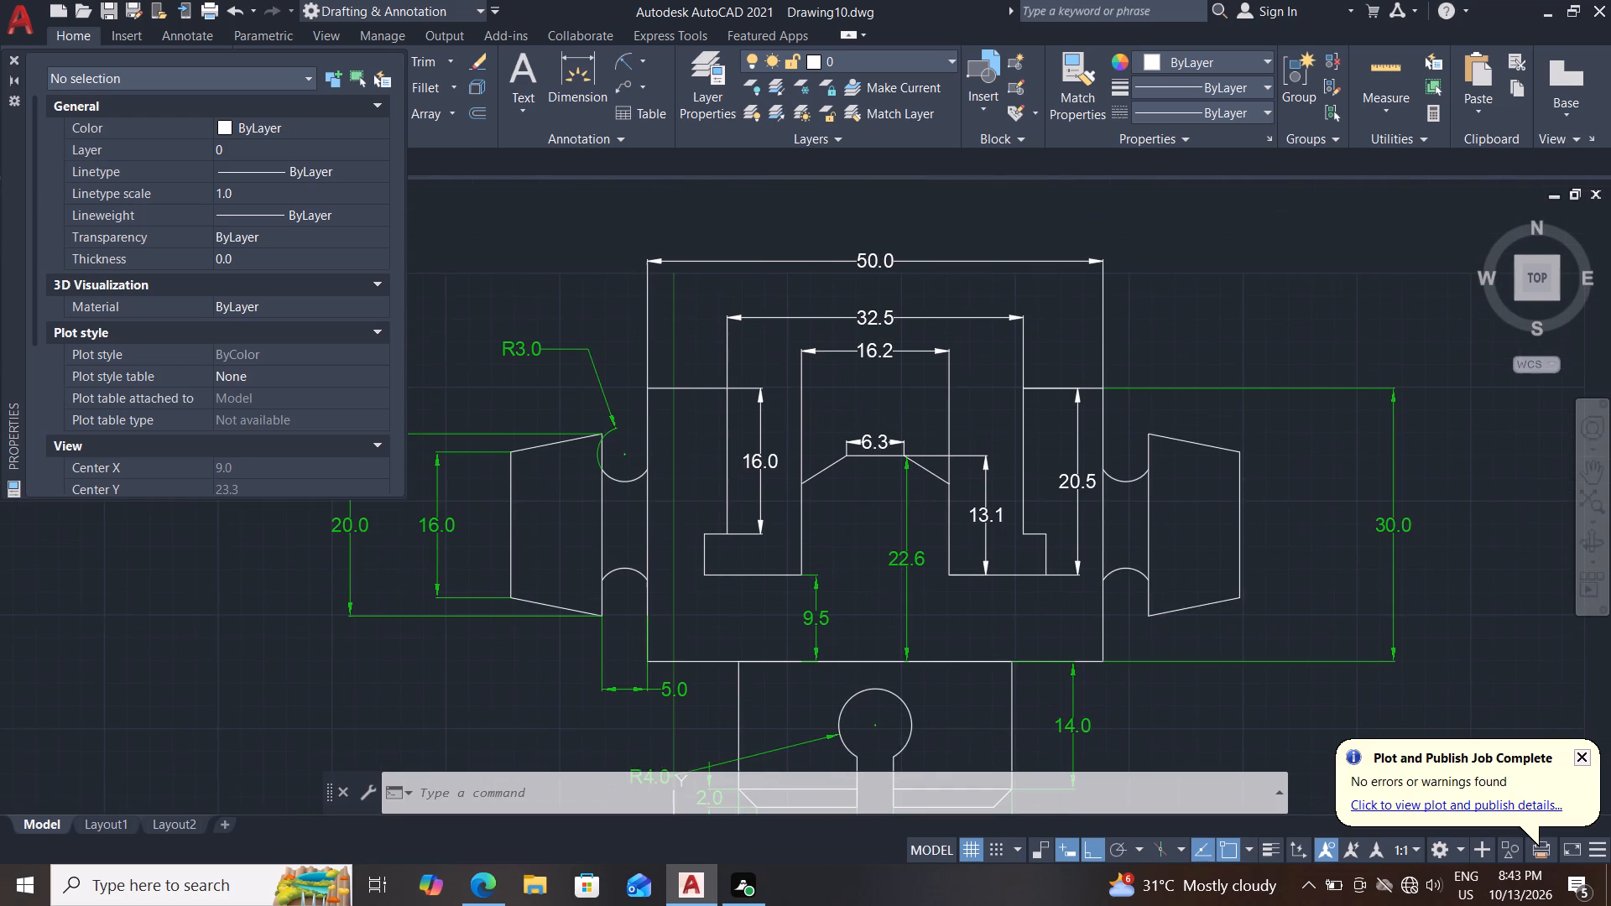
left_click(767, 419)
left_click(751, 456)
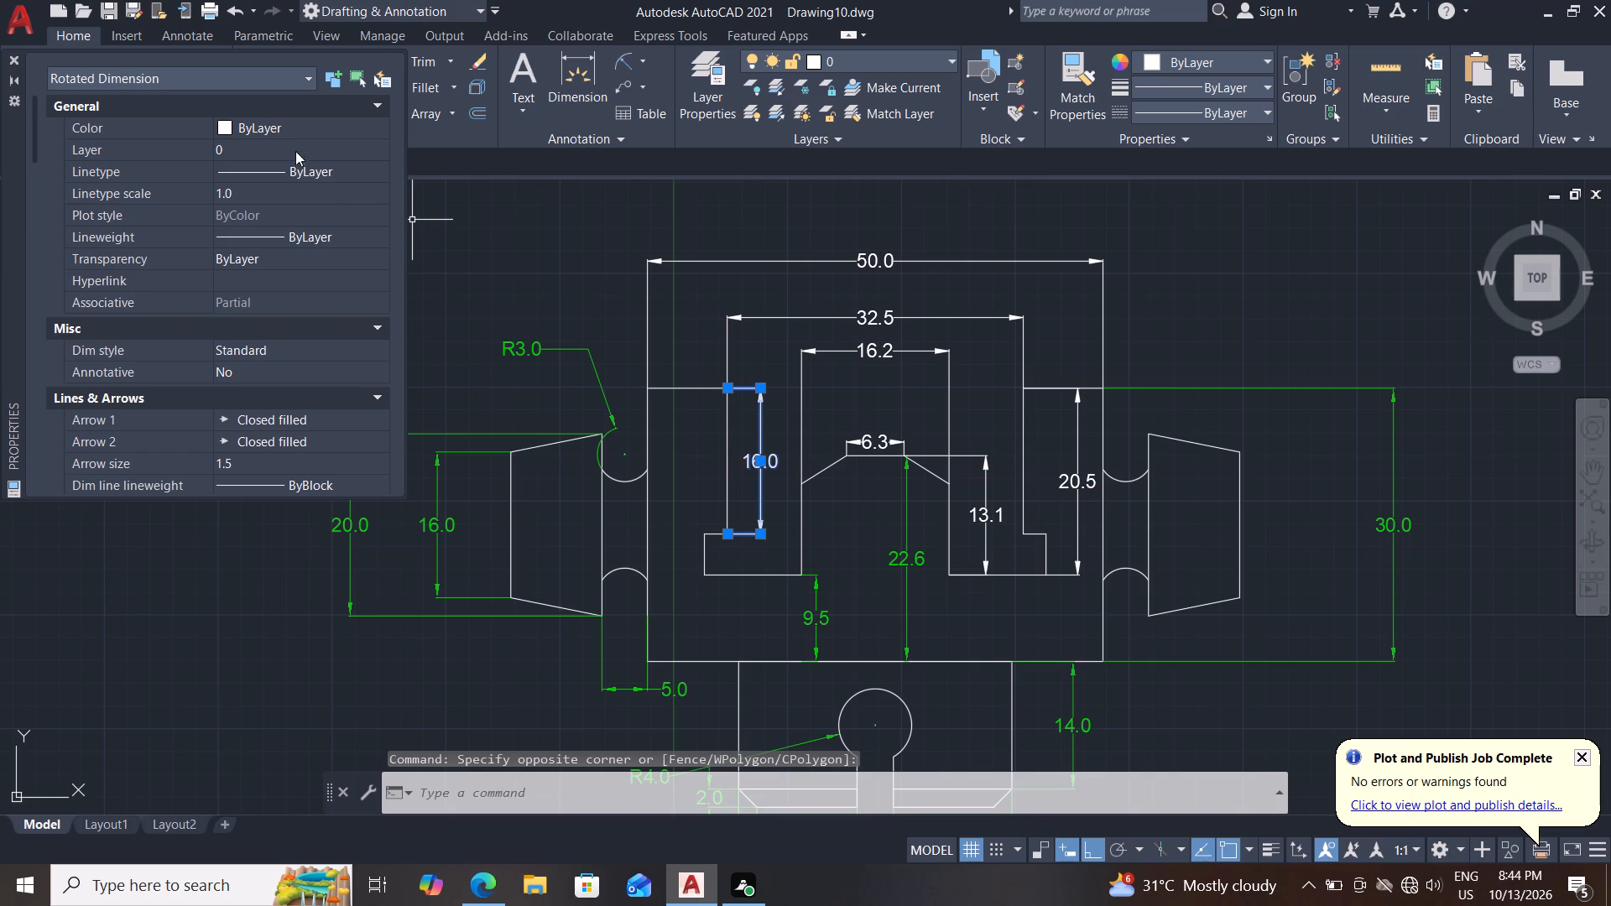
double_click(300, 128)
left_click(257, 220)
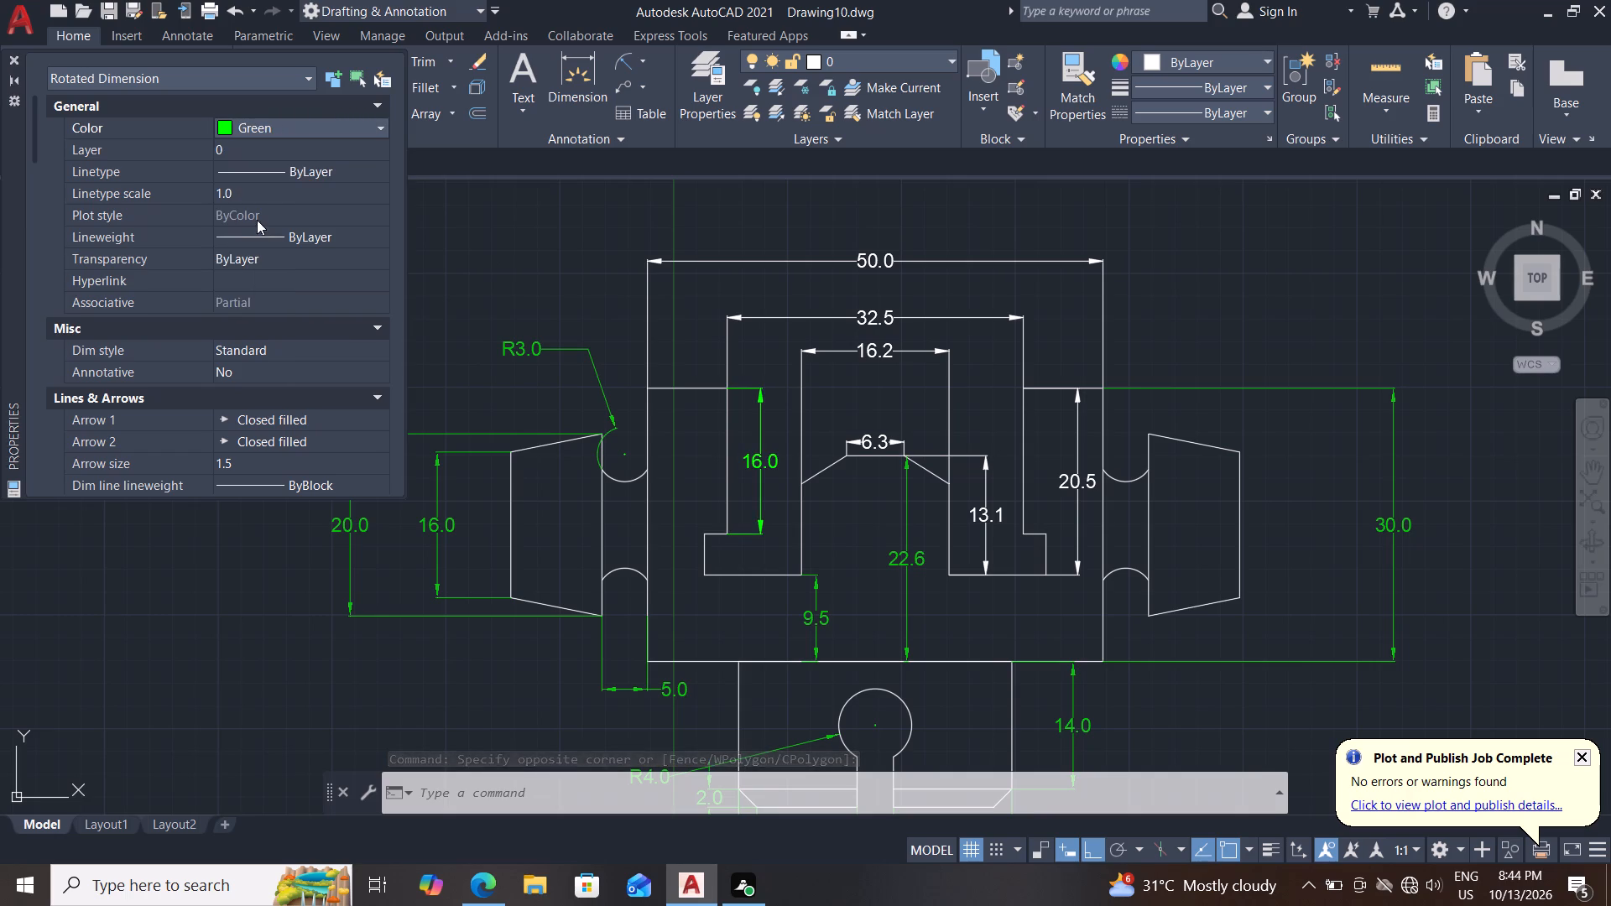
left_click_drag(271, 254, 117, 263)
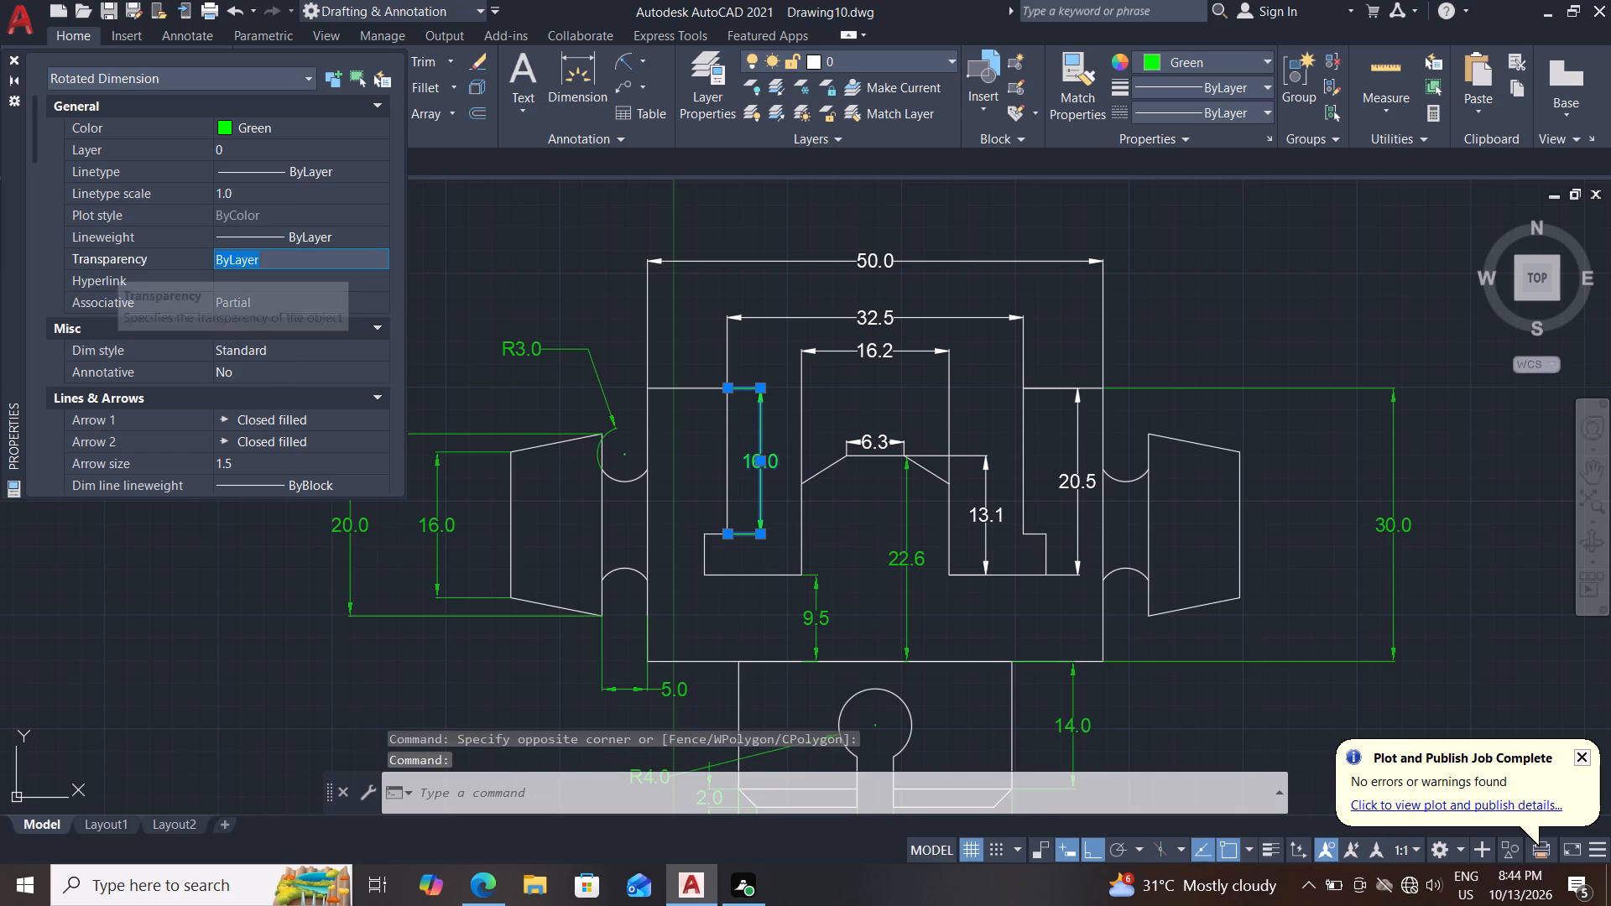
key("3")
key("0")
key("Return")
key("Escape")
key("Escape")
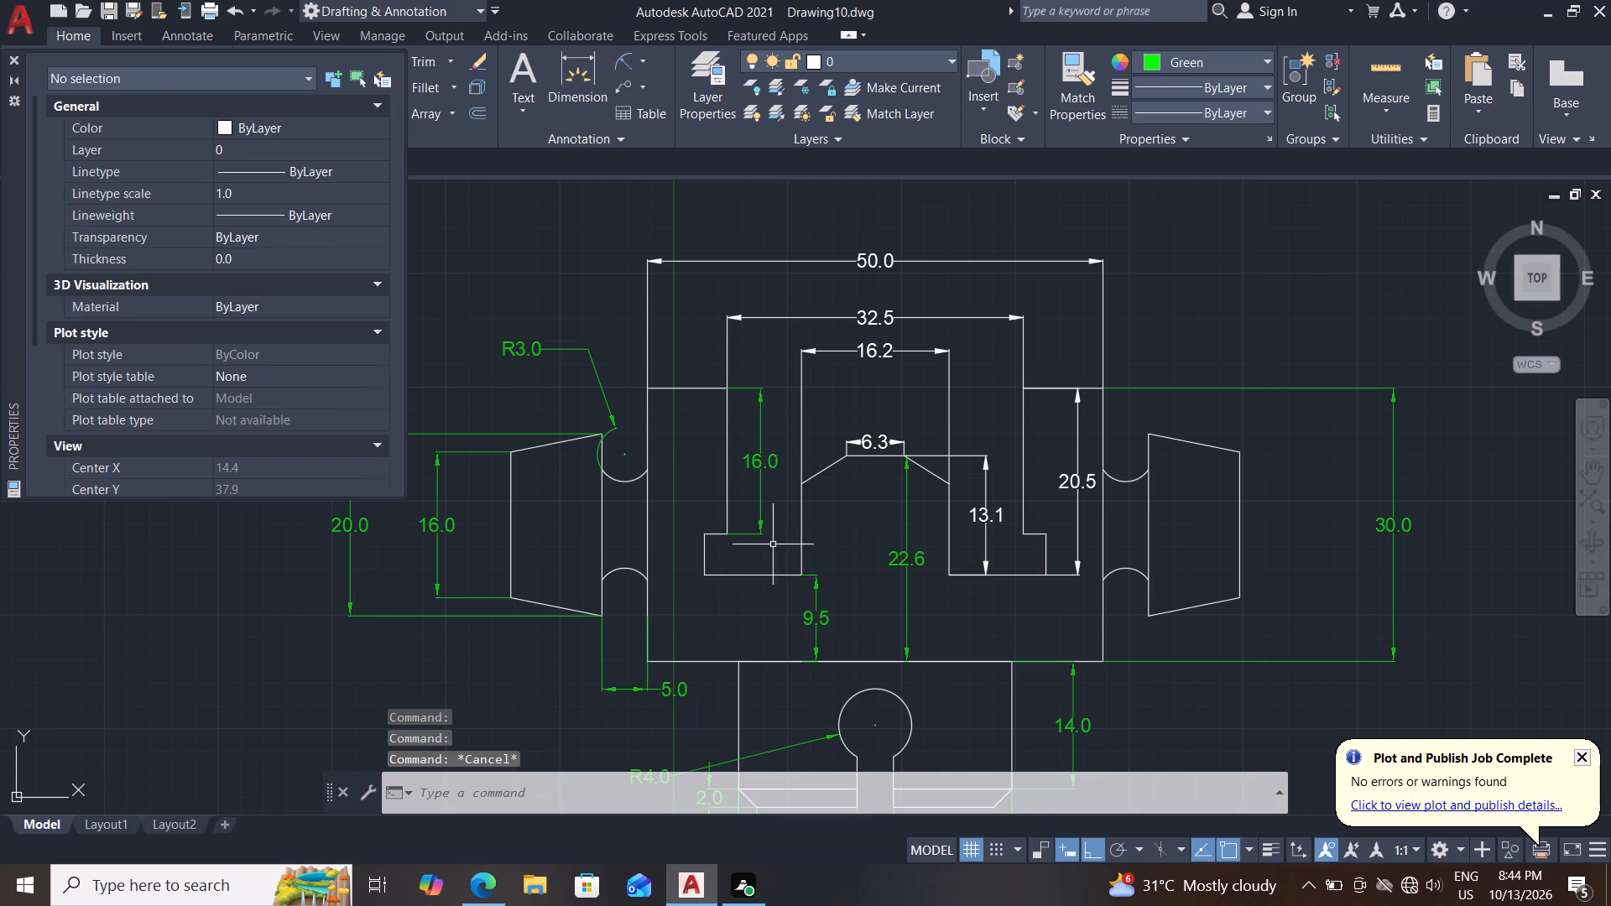
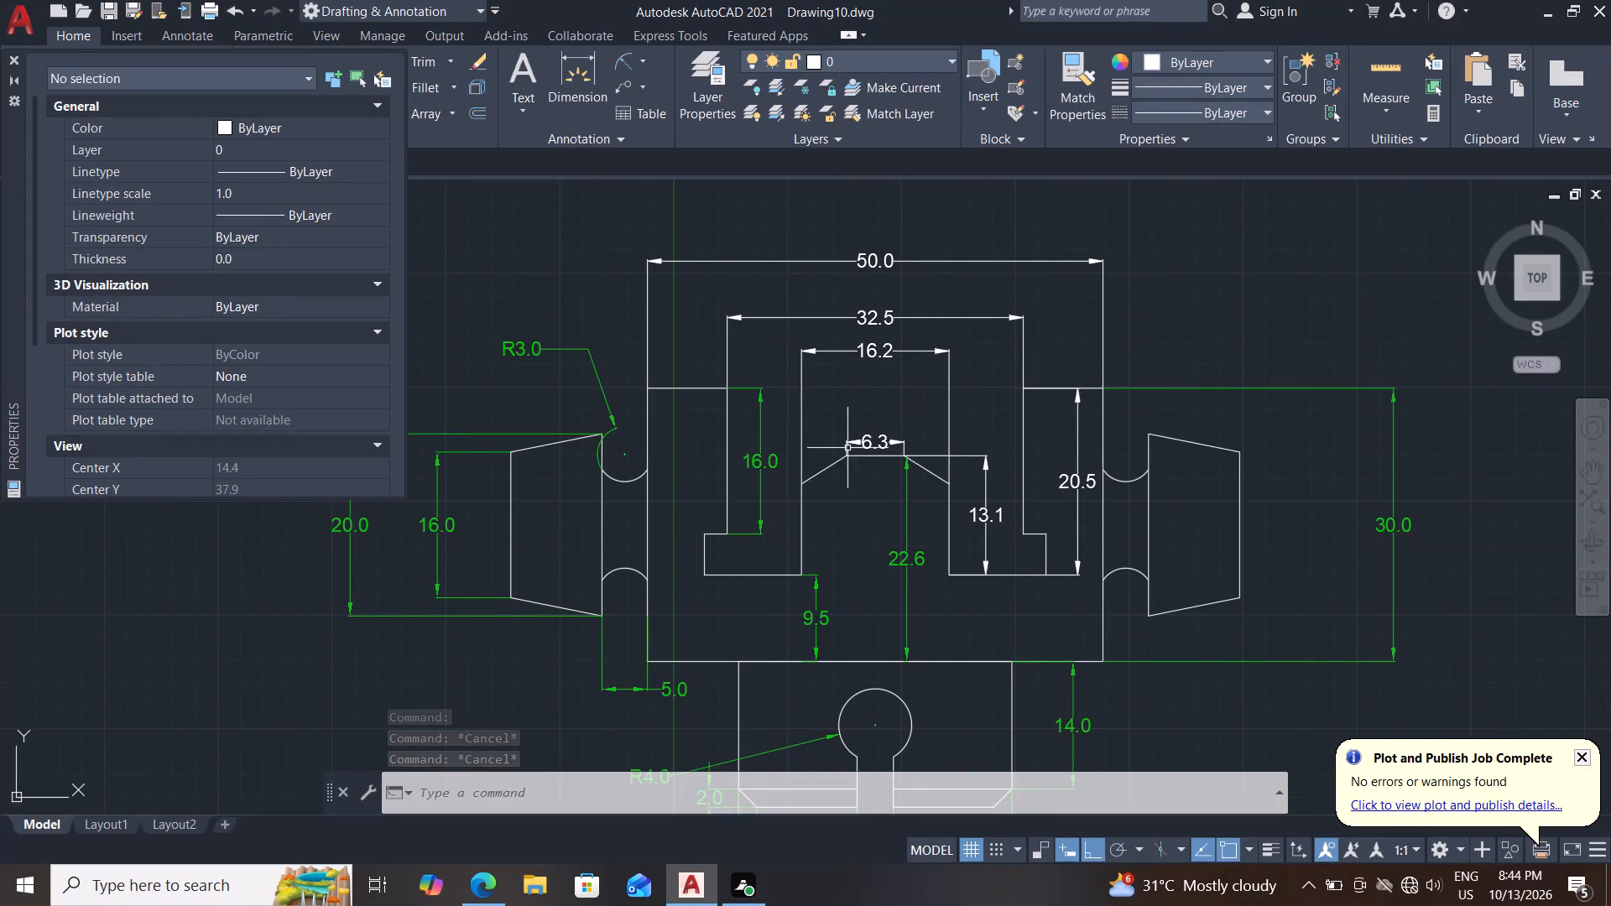
Set the 50.0 overall width dimension above the upper body to Green with a transparency of 30.
left_click(748, 221)
left_click(703, 281)
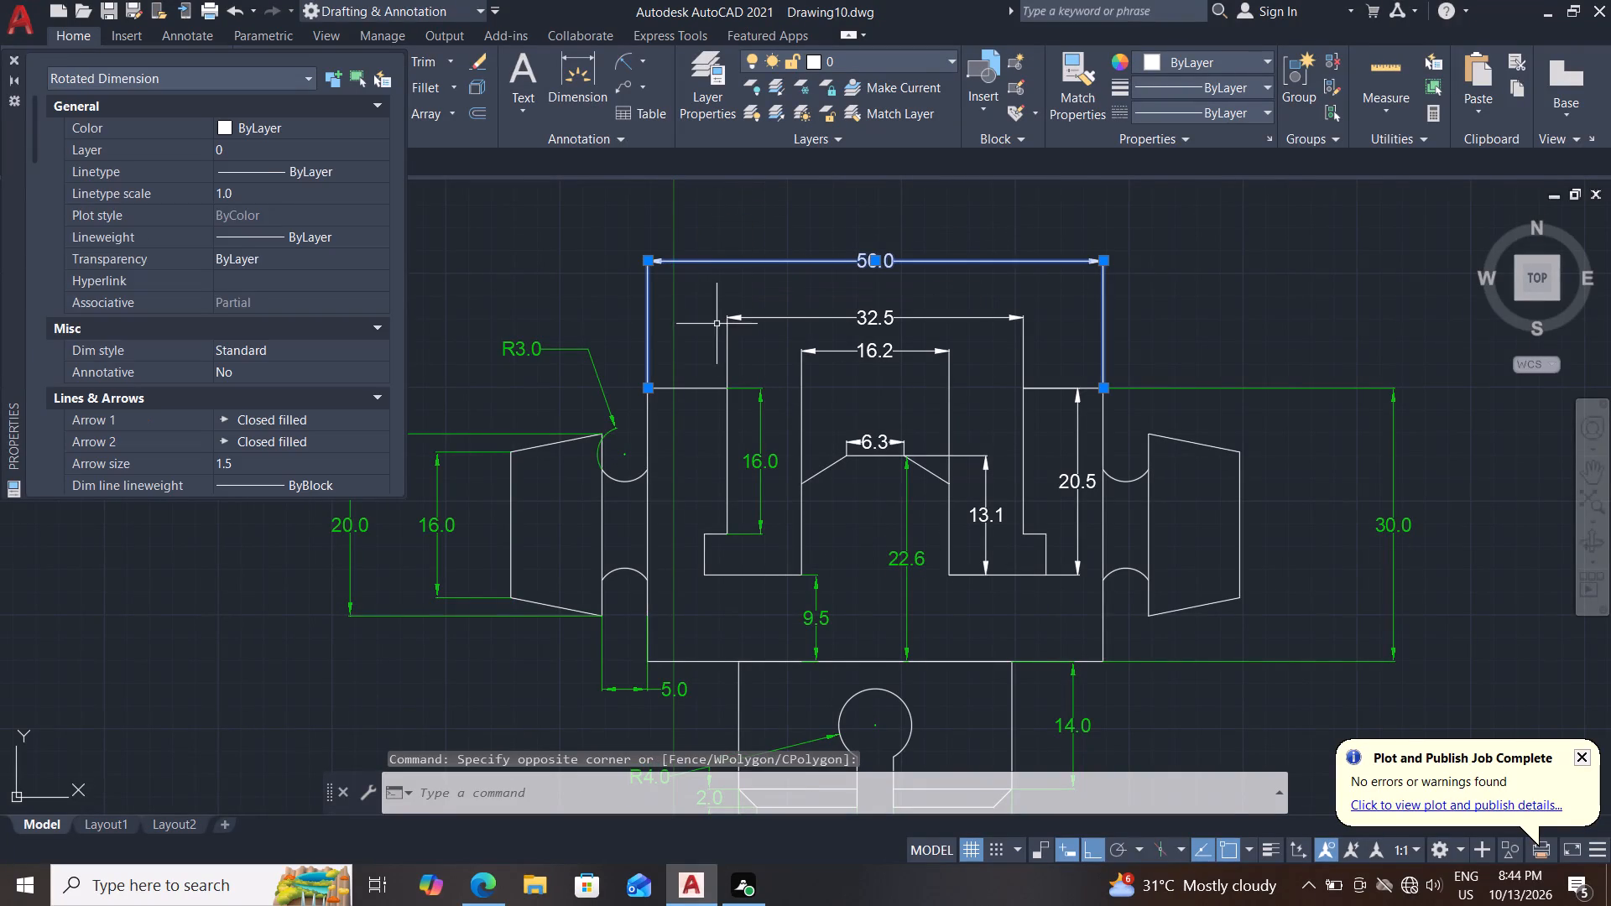
double_click(282, 133)
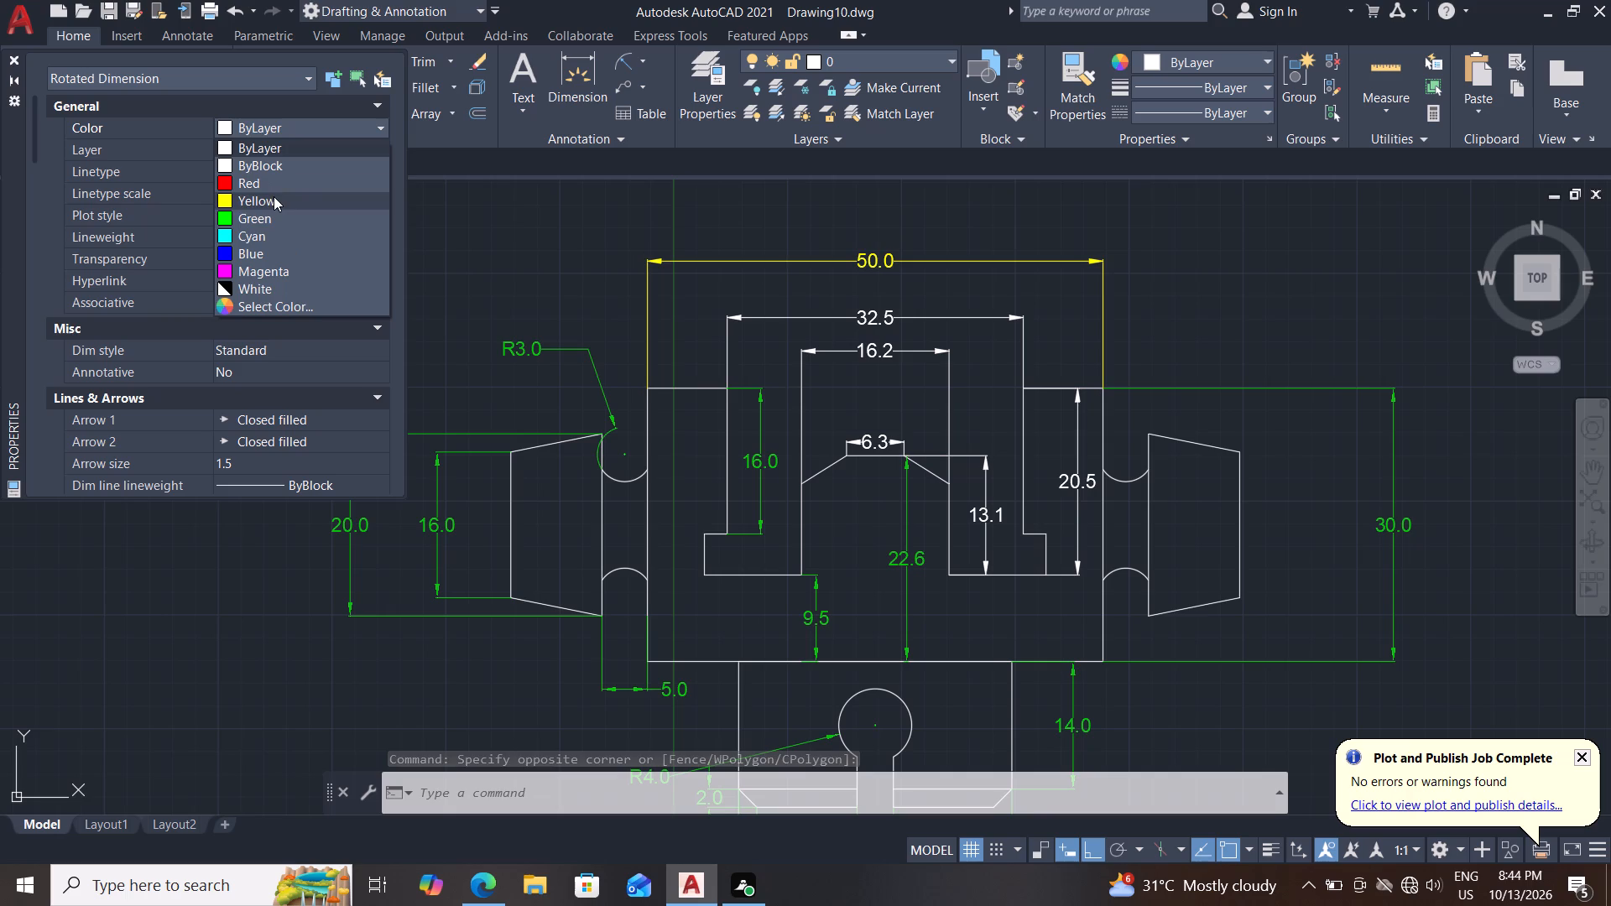
left_click(264, 217)
left_click_drag(281, 259, 140, 261)
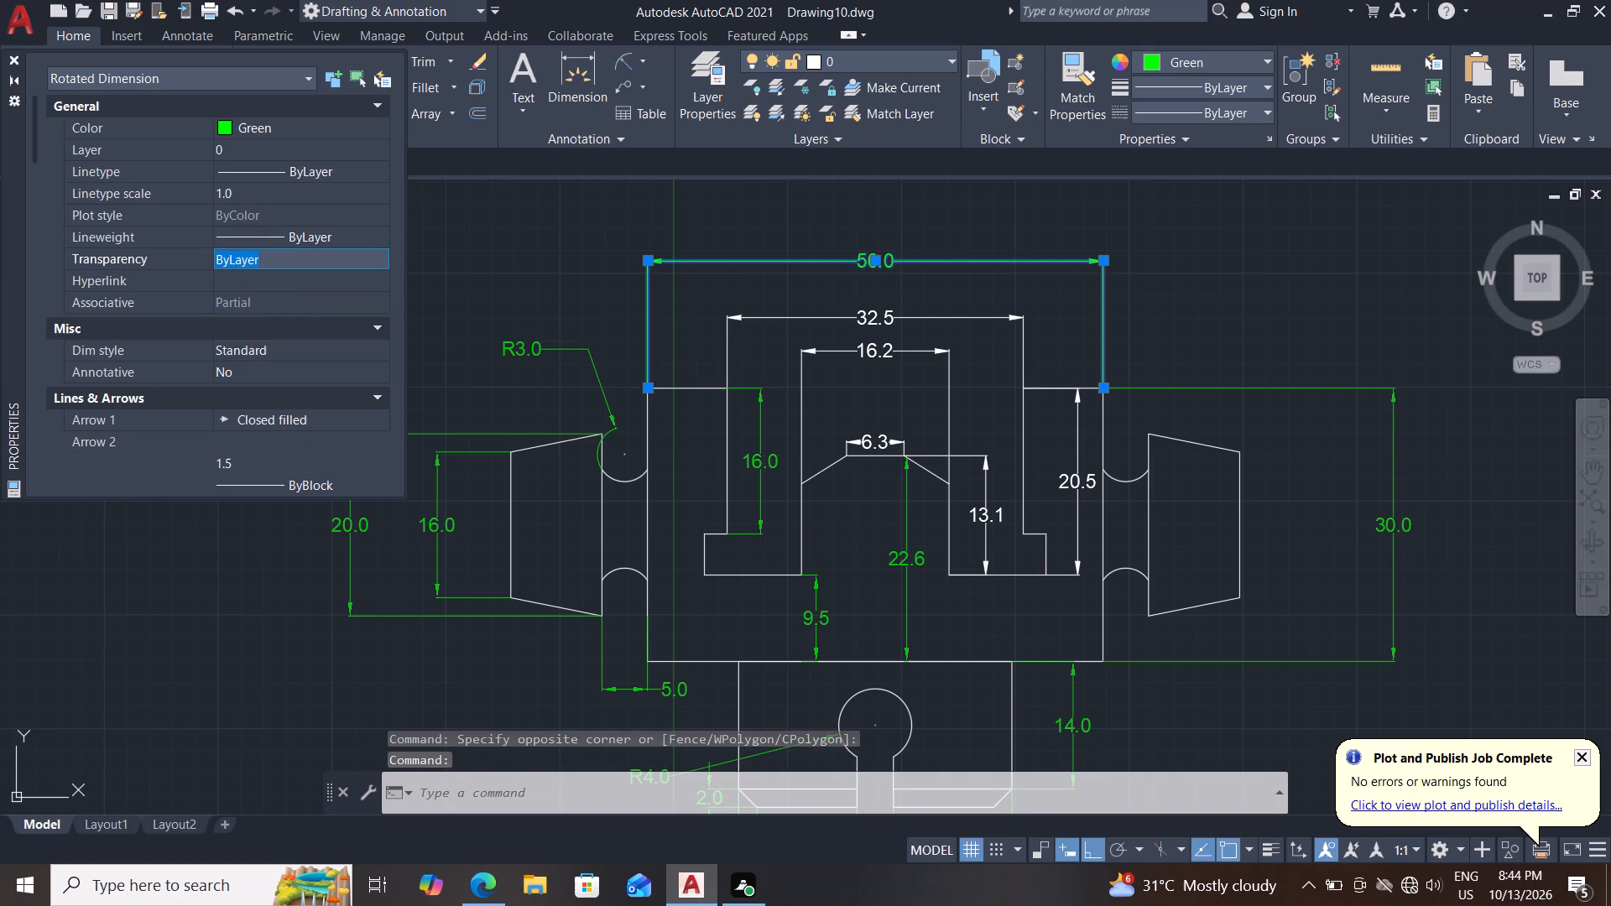
type("30")
key("Return")
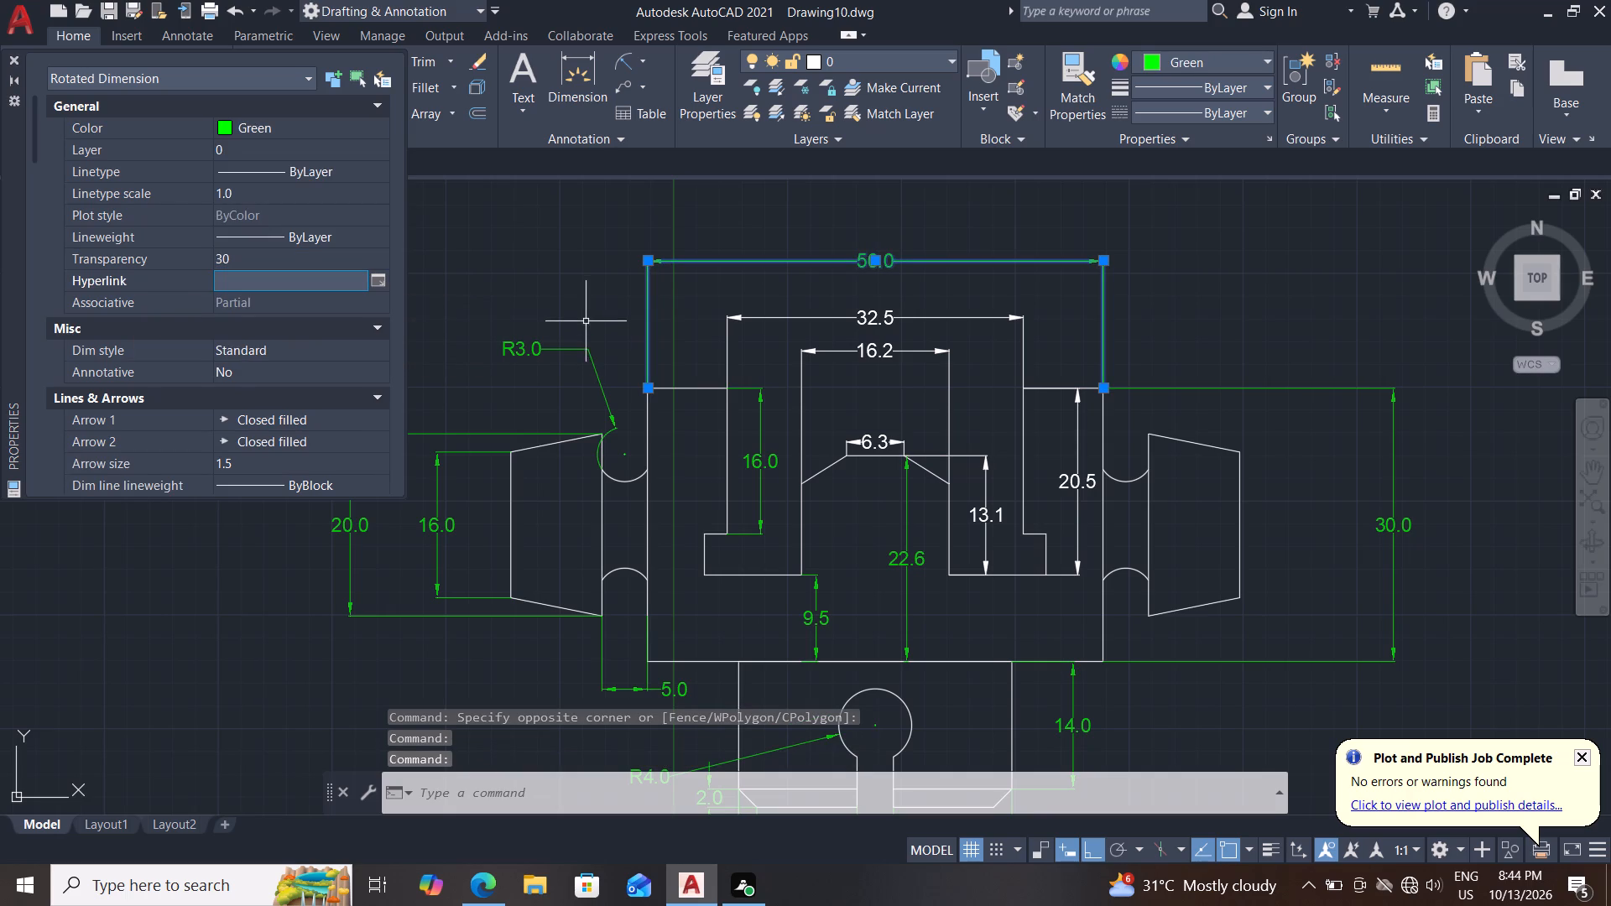
middle_click_drag(609, 298, 608, 282)
key("Escape")
key("Escape")
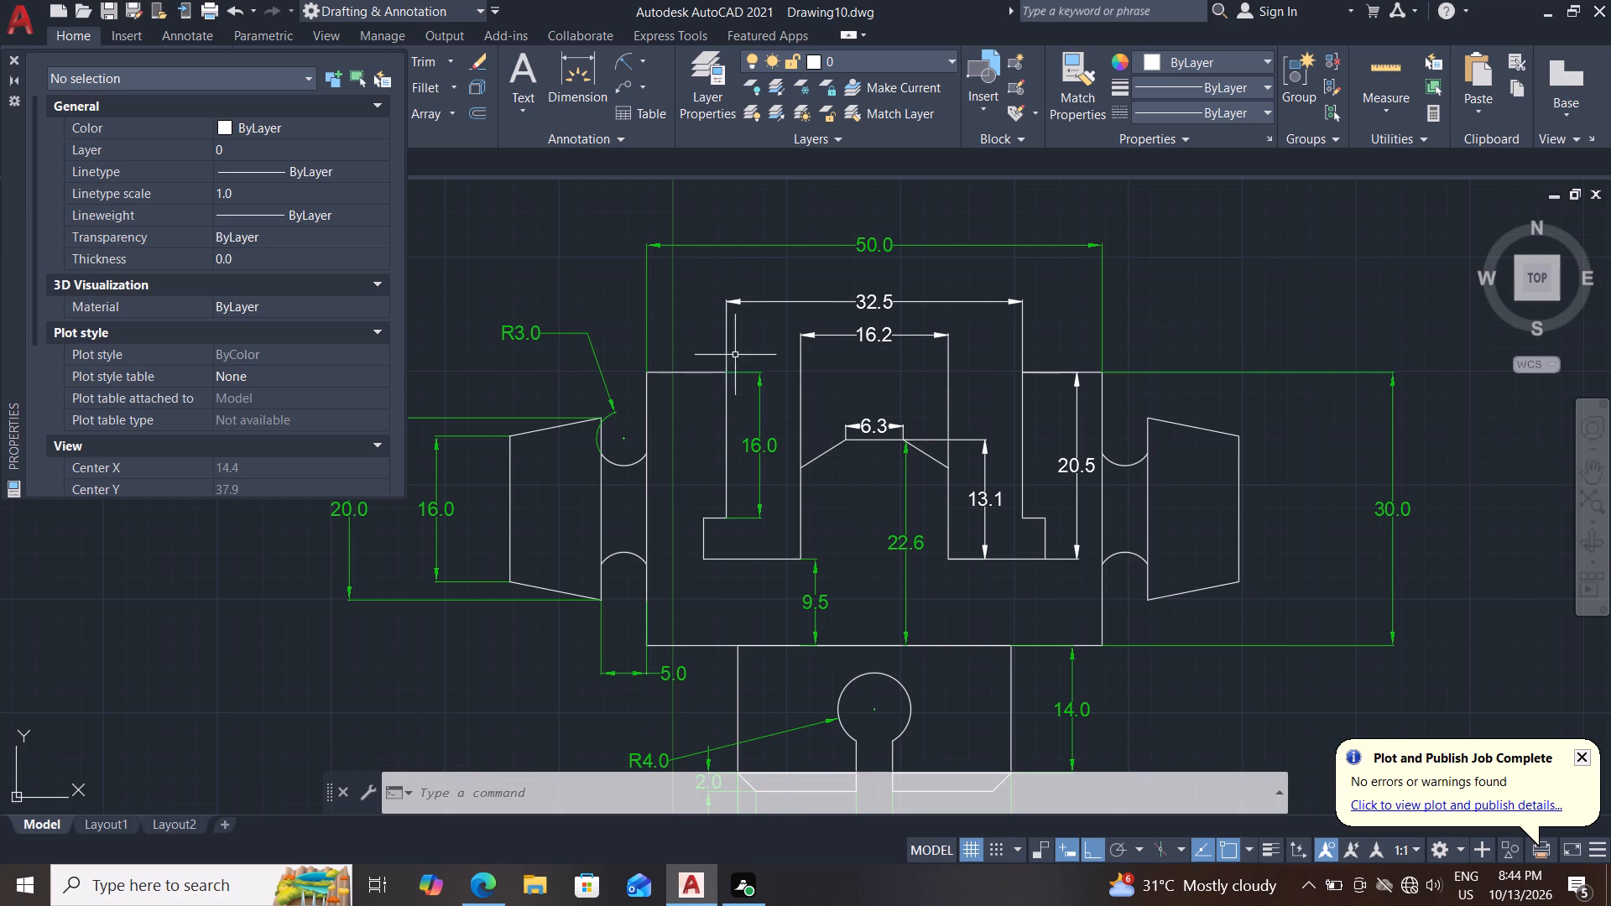
Set the 32.5 width dimension across the upper body's slot opening to Green with a transparency of 30.
left_click(777, 284)
left_click(764, 320)
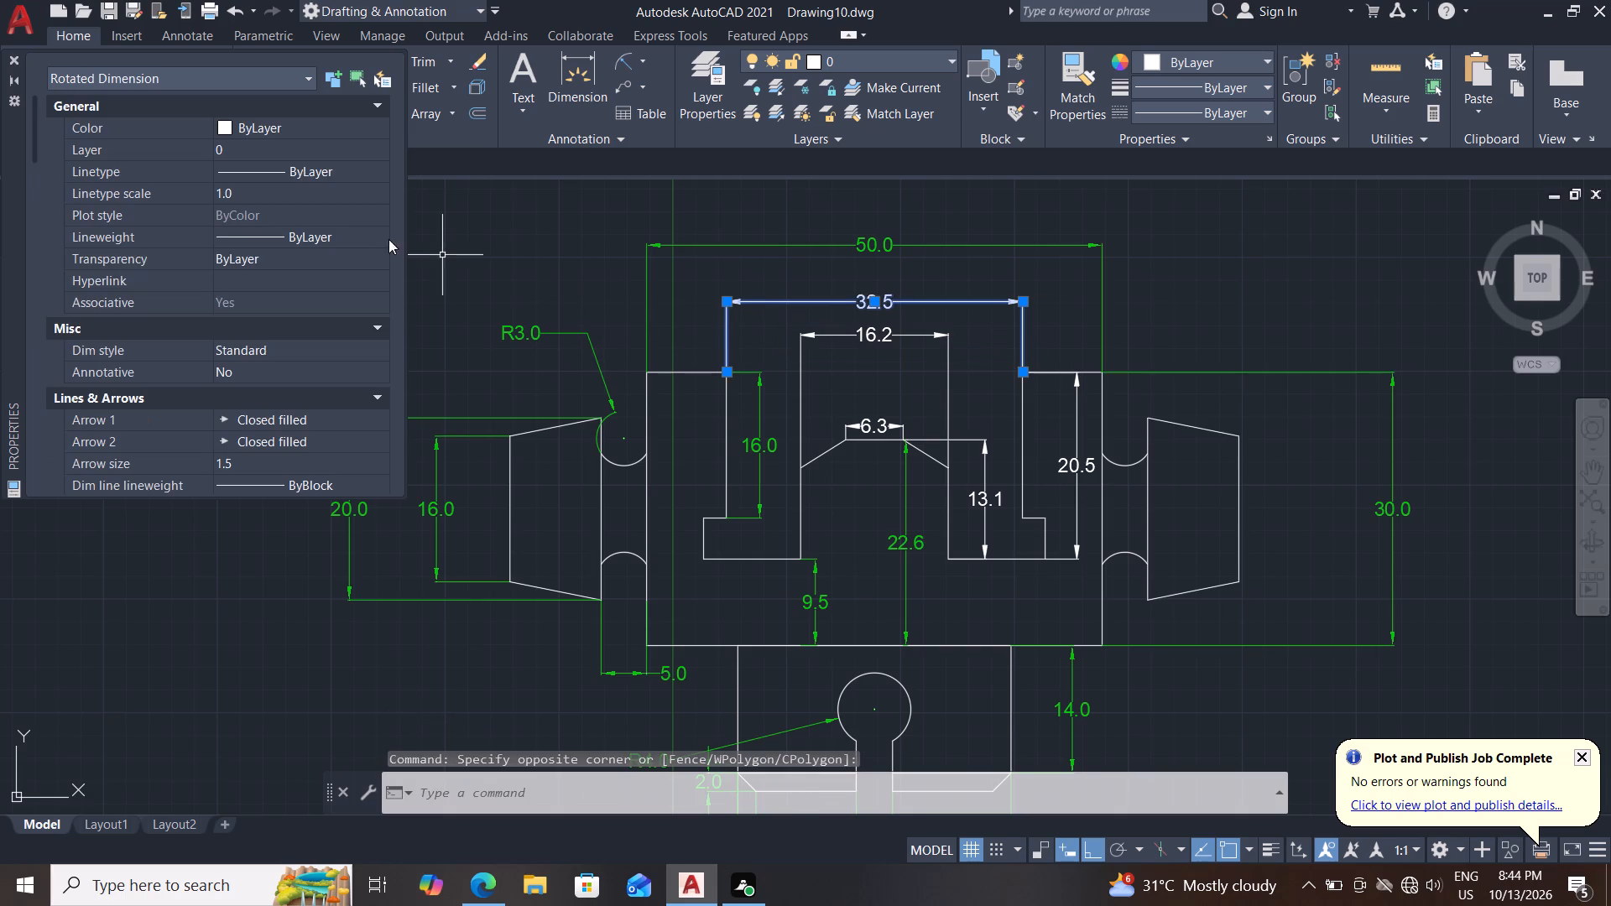
double_click(253, 119)
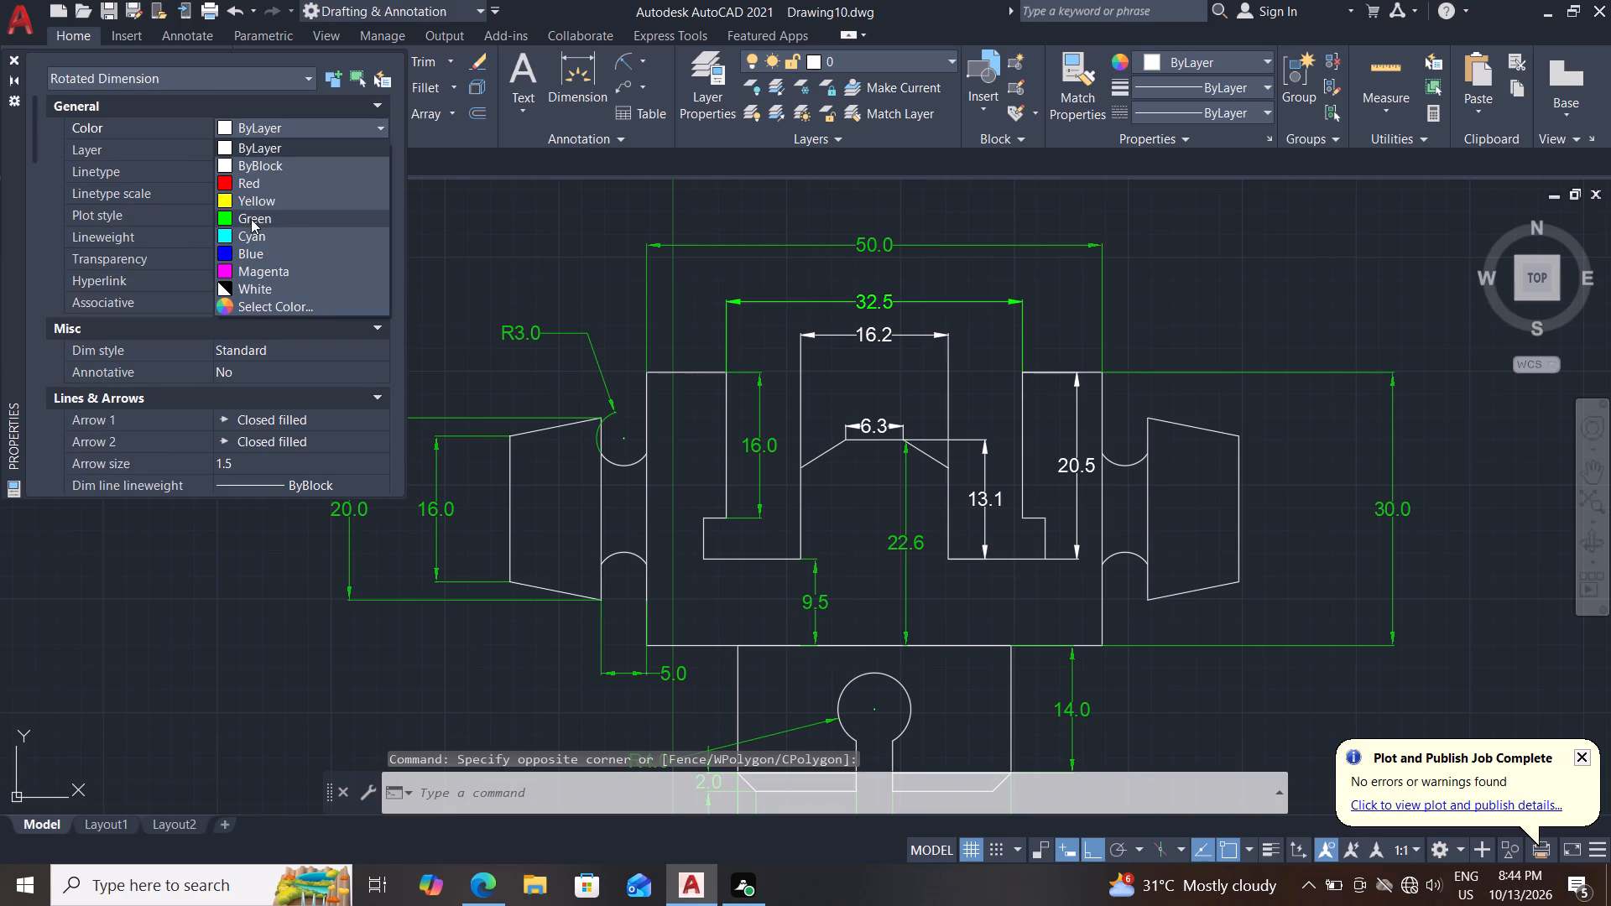
left_click(251, 219)
left_click_drag(280, 265, 155, 268)
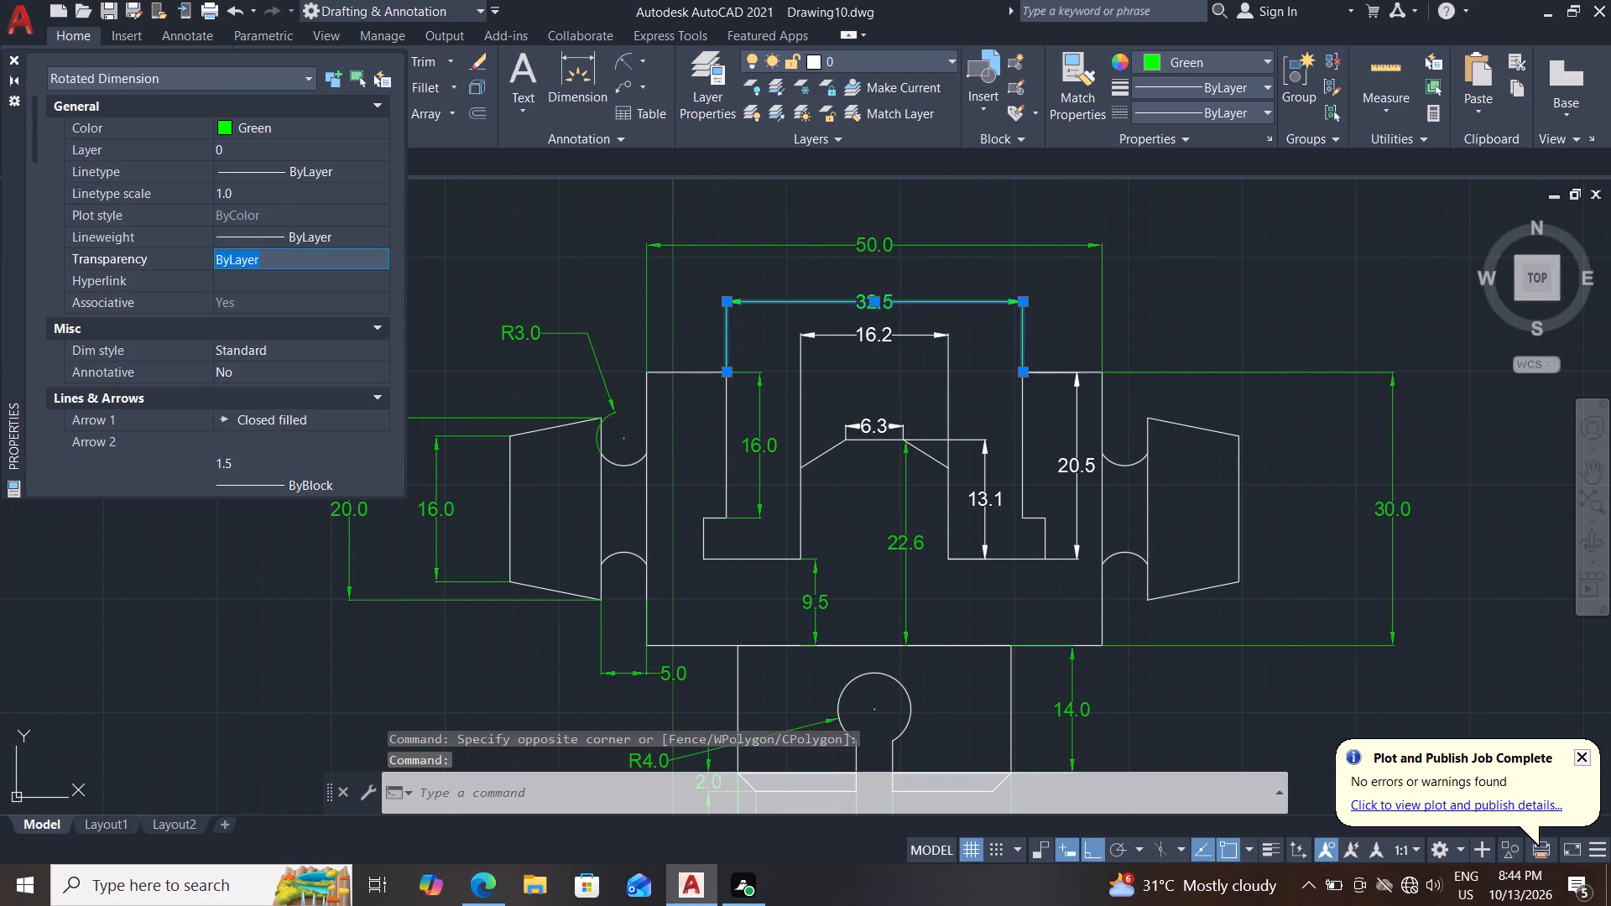
type("30")
key("Return")
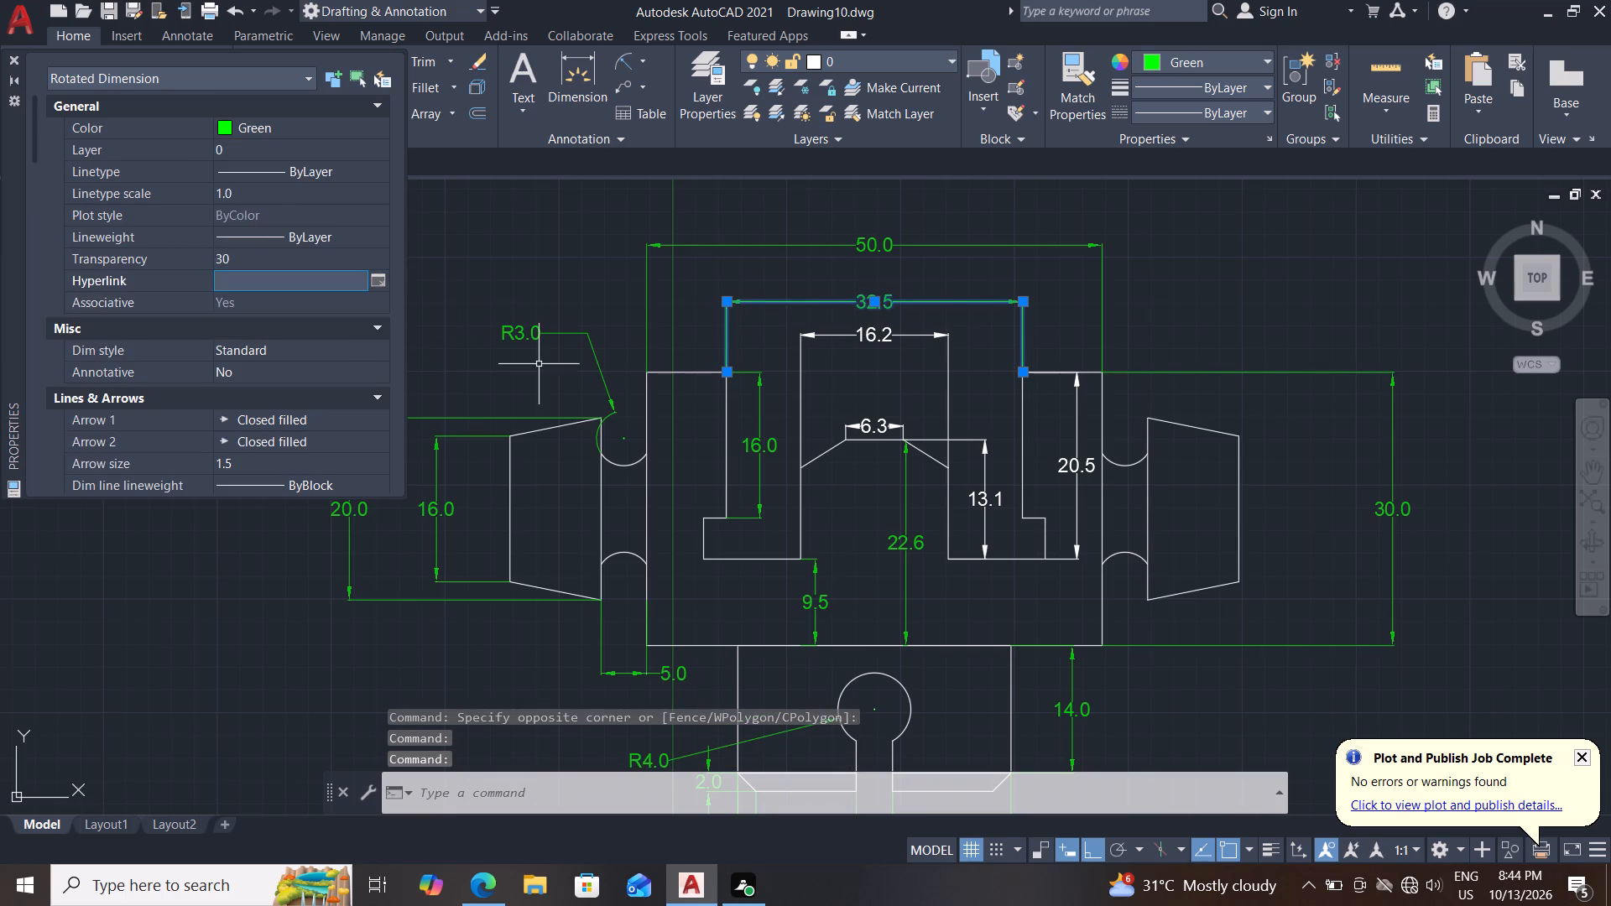
key("Escape")
key("Escape")
key("Escape")
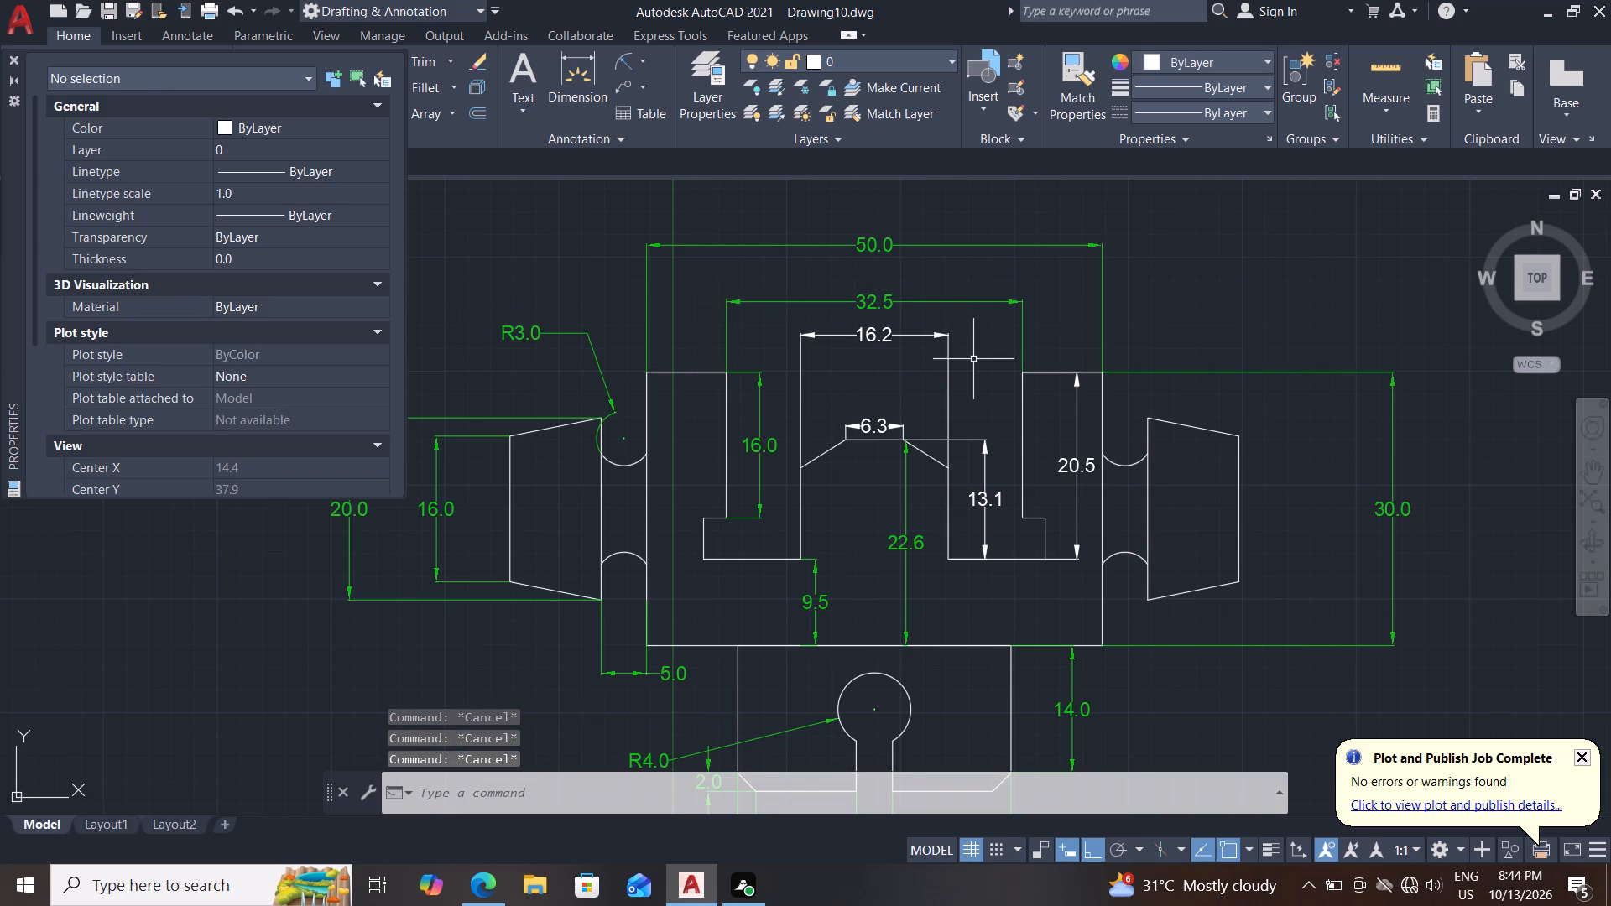
Set the 16.2 width dimension of the central raised block to Green with a transparency of 30.
left_click(974, 357)
left_click(913, 373)
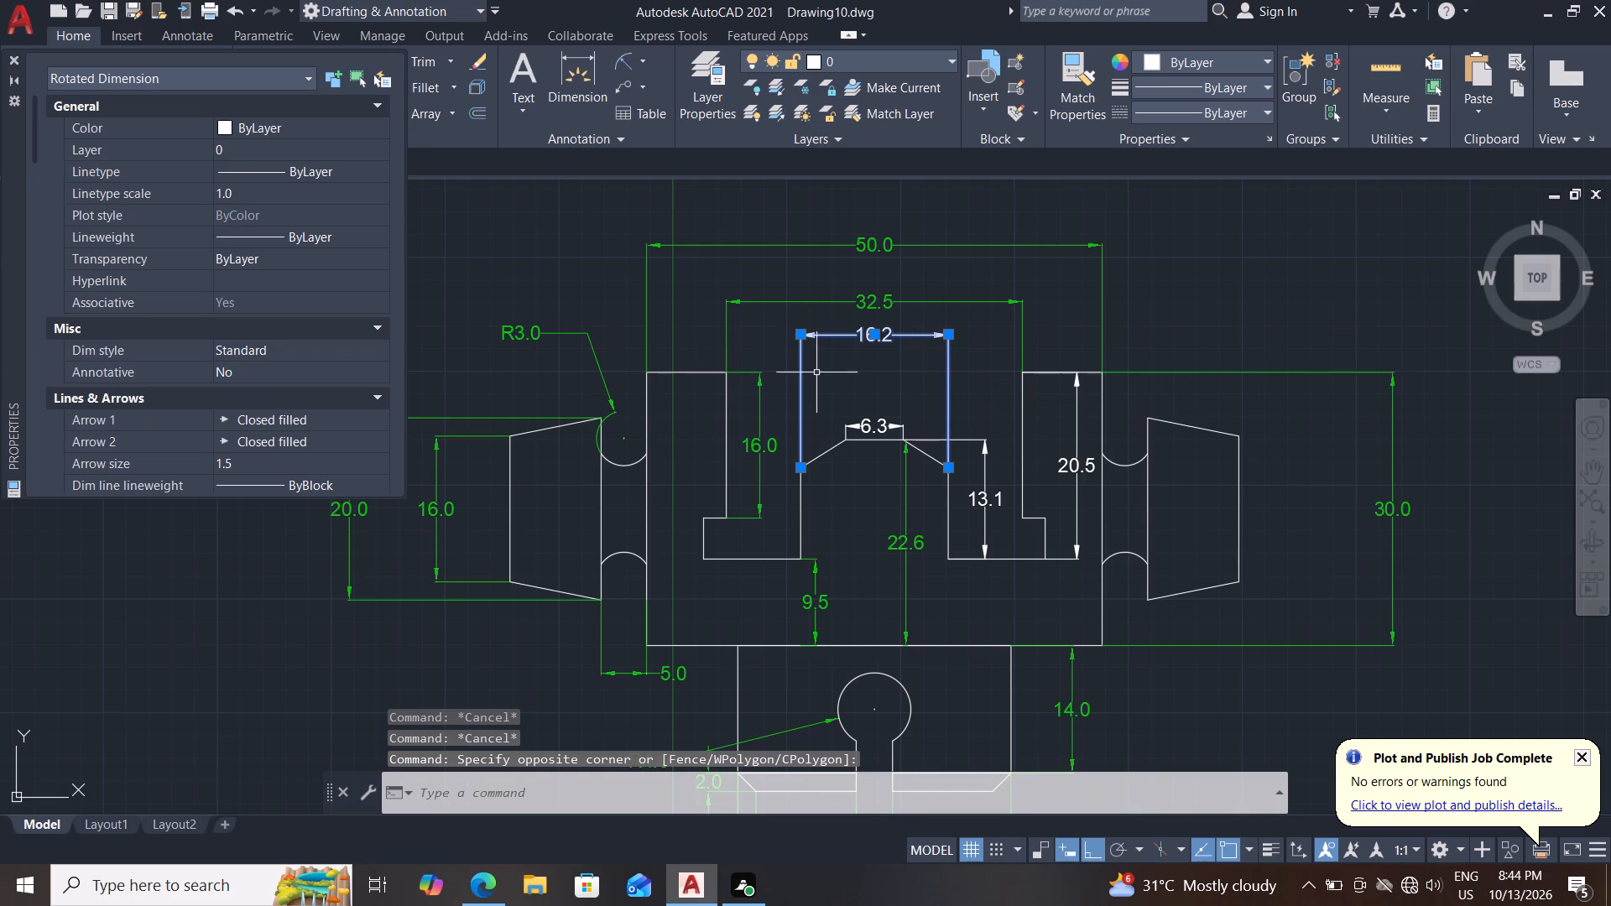
double_click(330, 128)
left_click(258, 213)
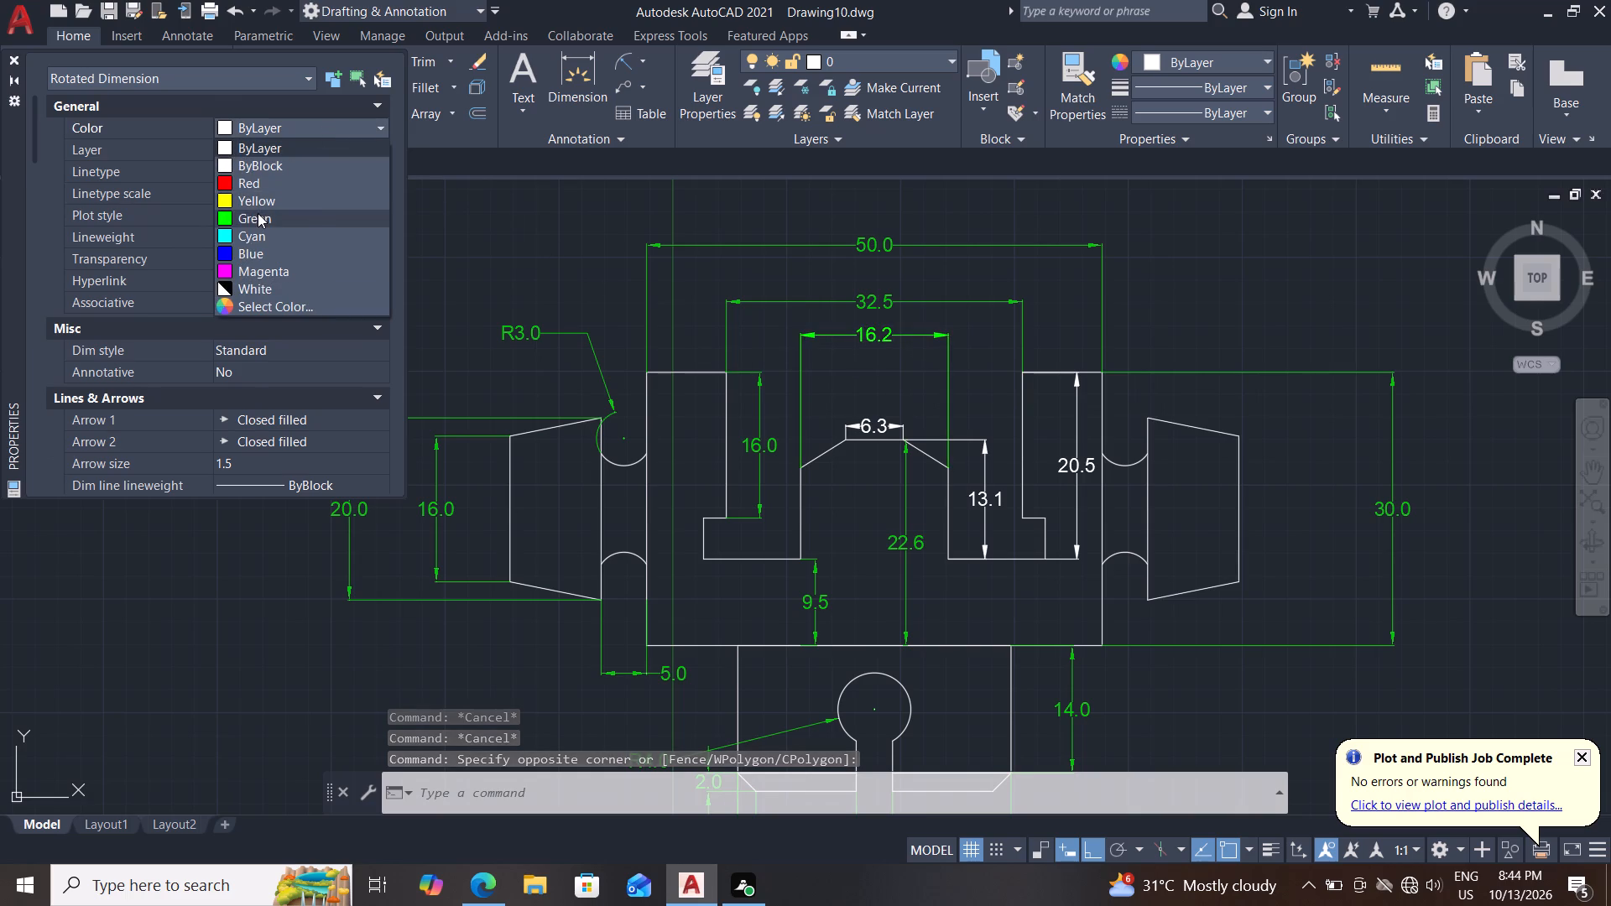
left_click_drag(268, 260, 190, 250)
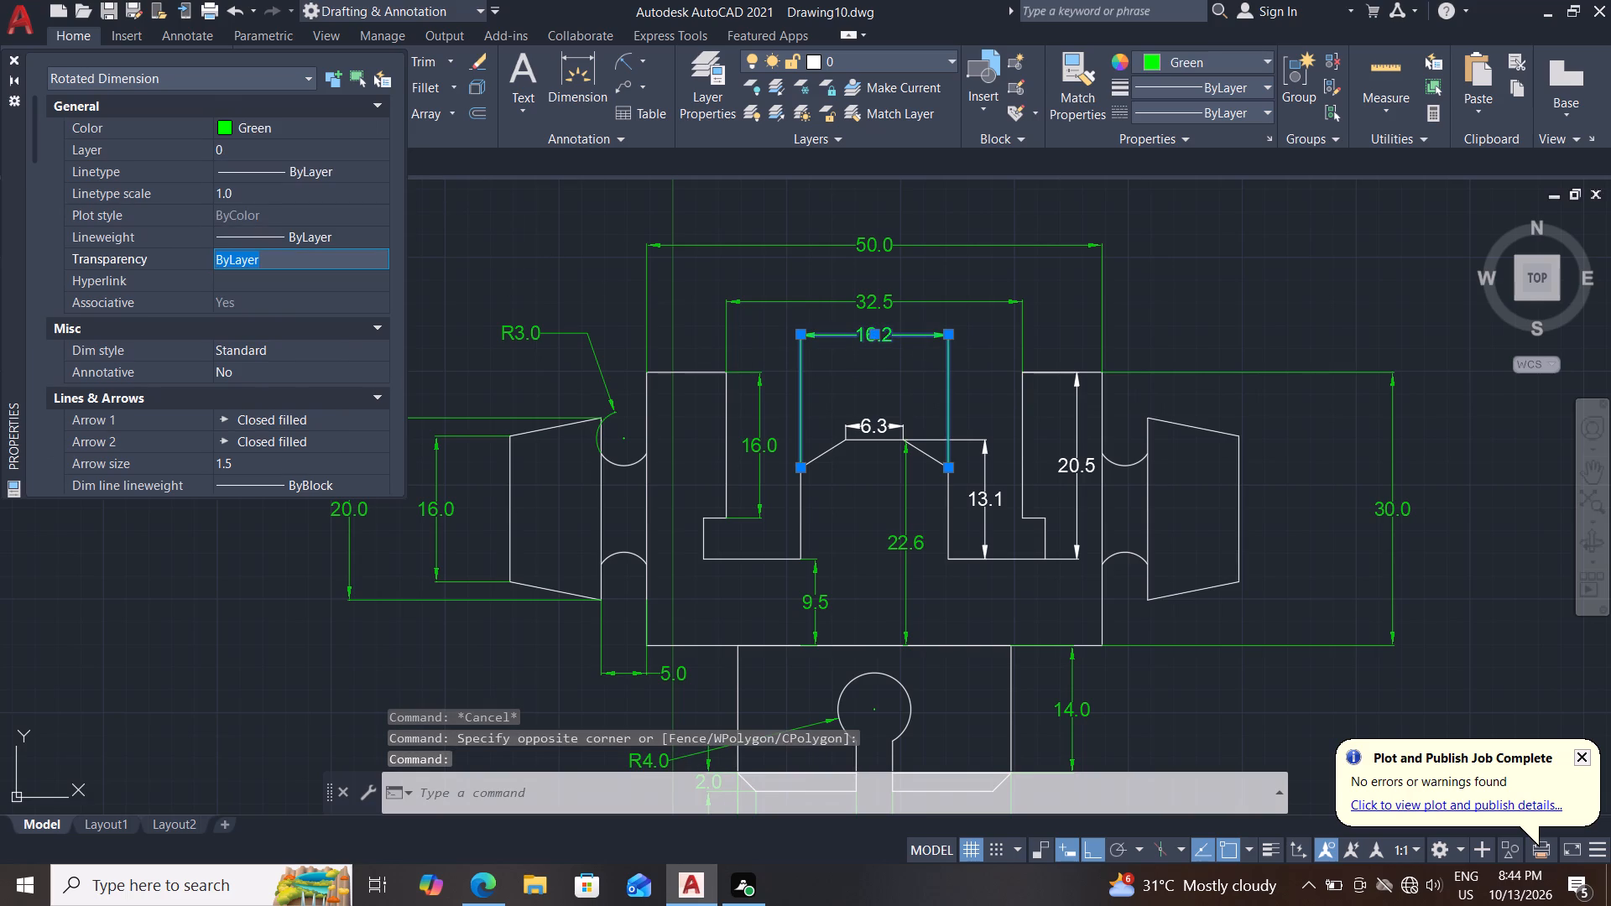
type("30")
key("Return")
key("Escape")
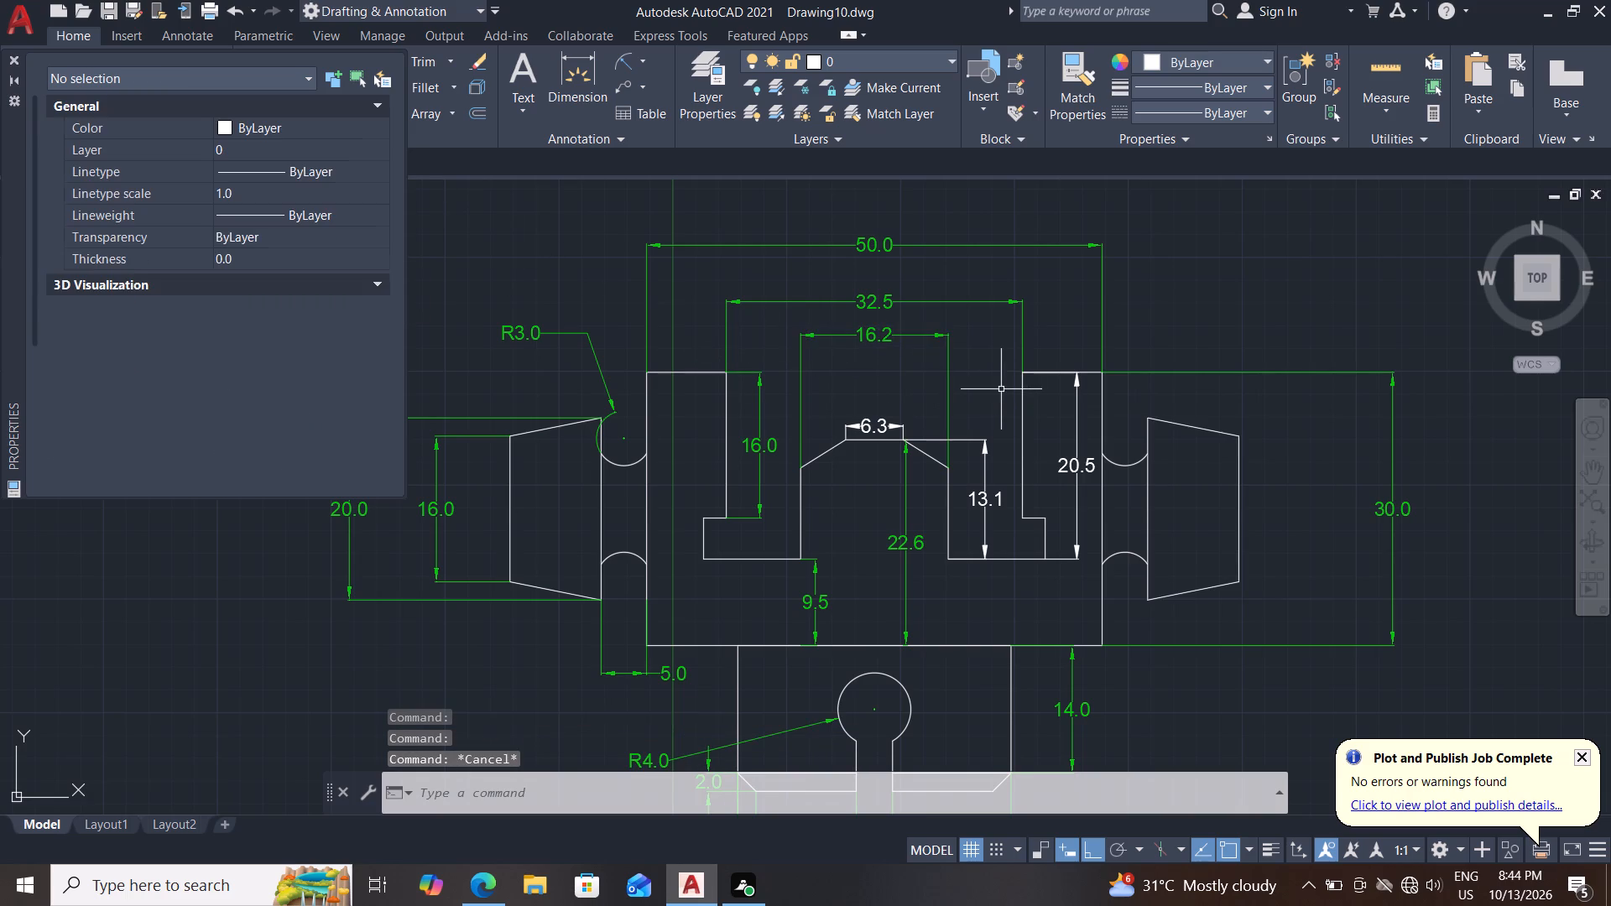
key("Escape")
Set the 6.3 width dimension of the central block's flat top to Green with a transparency of 30.
middle_click_drag(1002, 376, 994, 333)
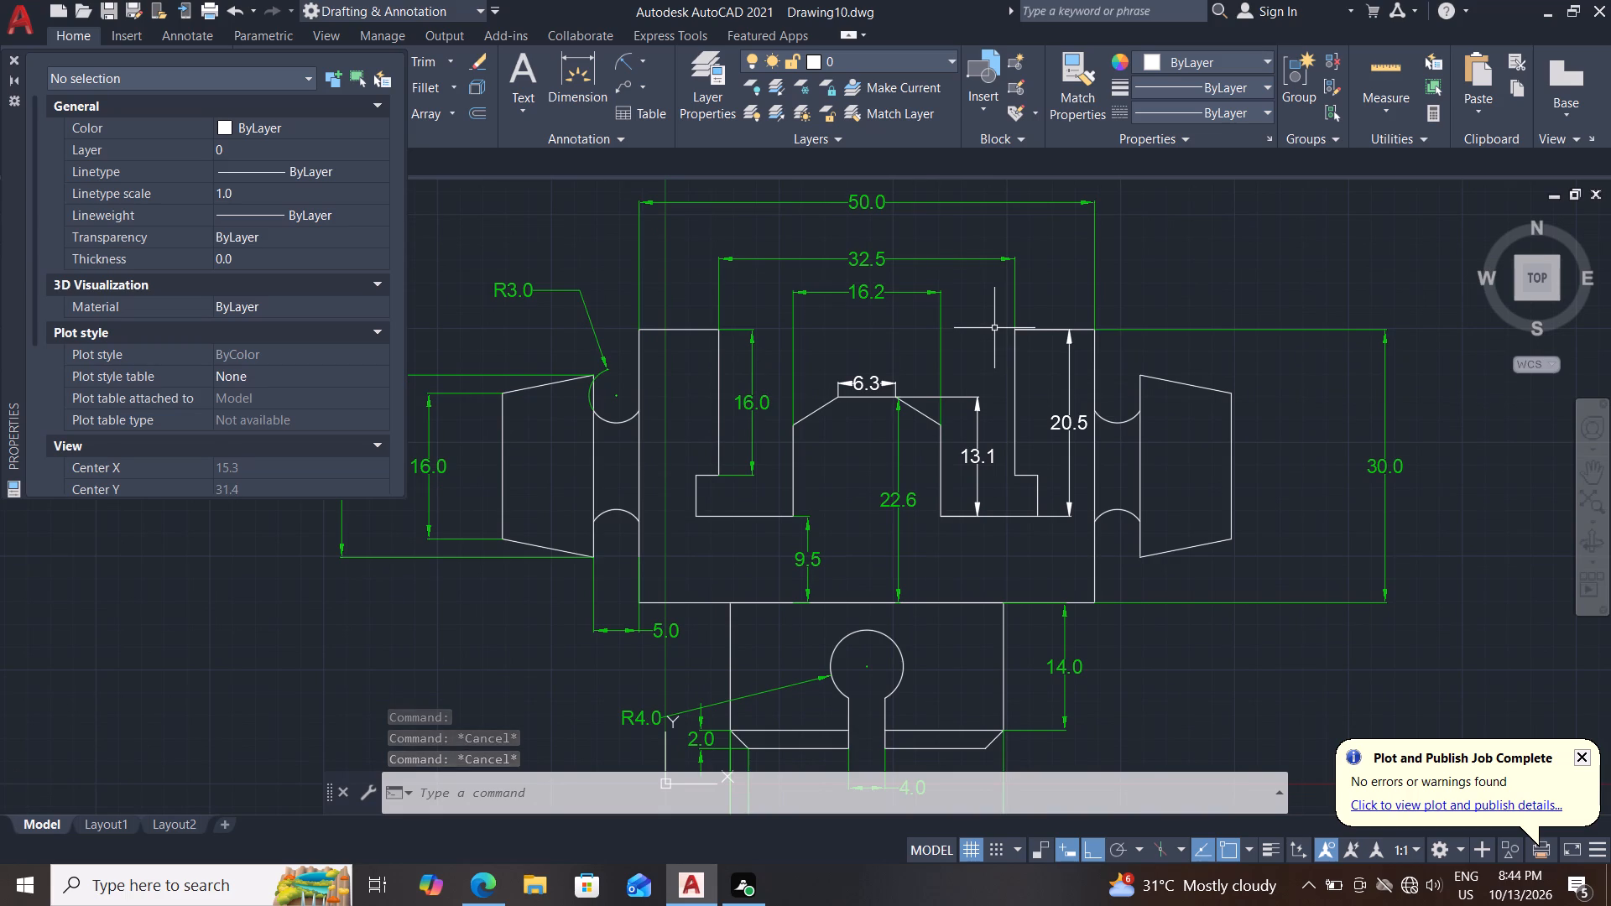
left_click(916, 376)
left_click(876, 388)
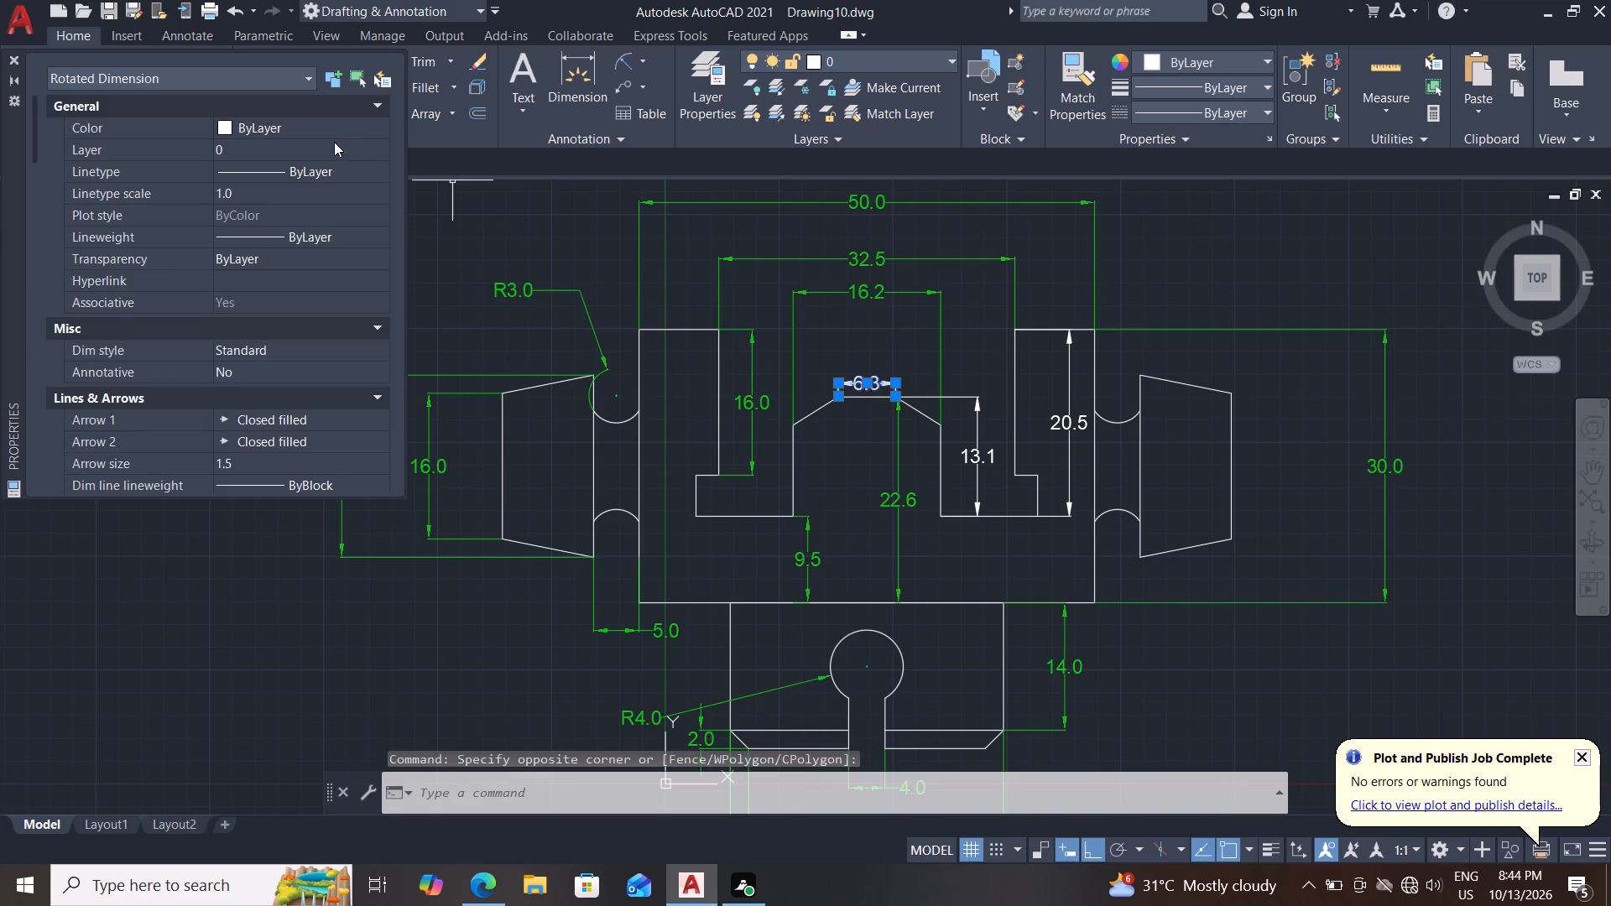
double_click(346, 128)
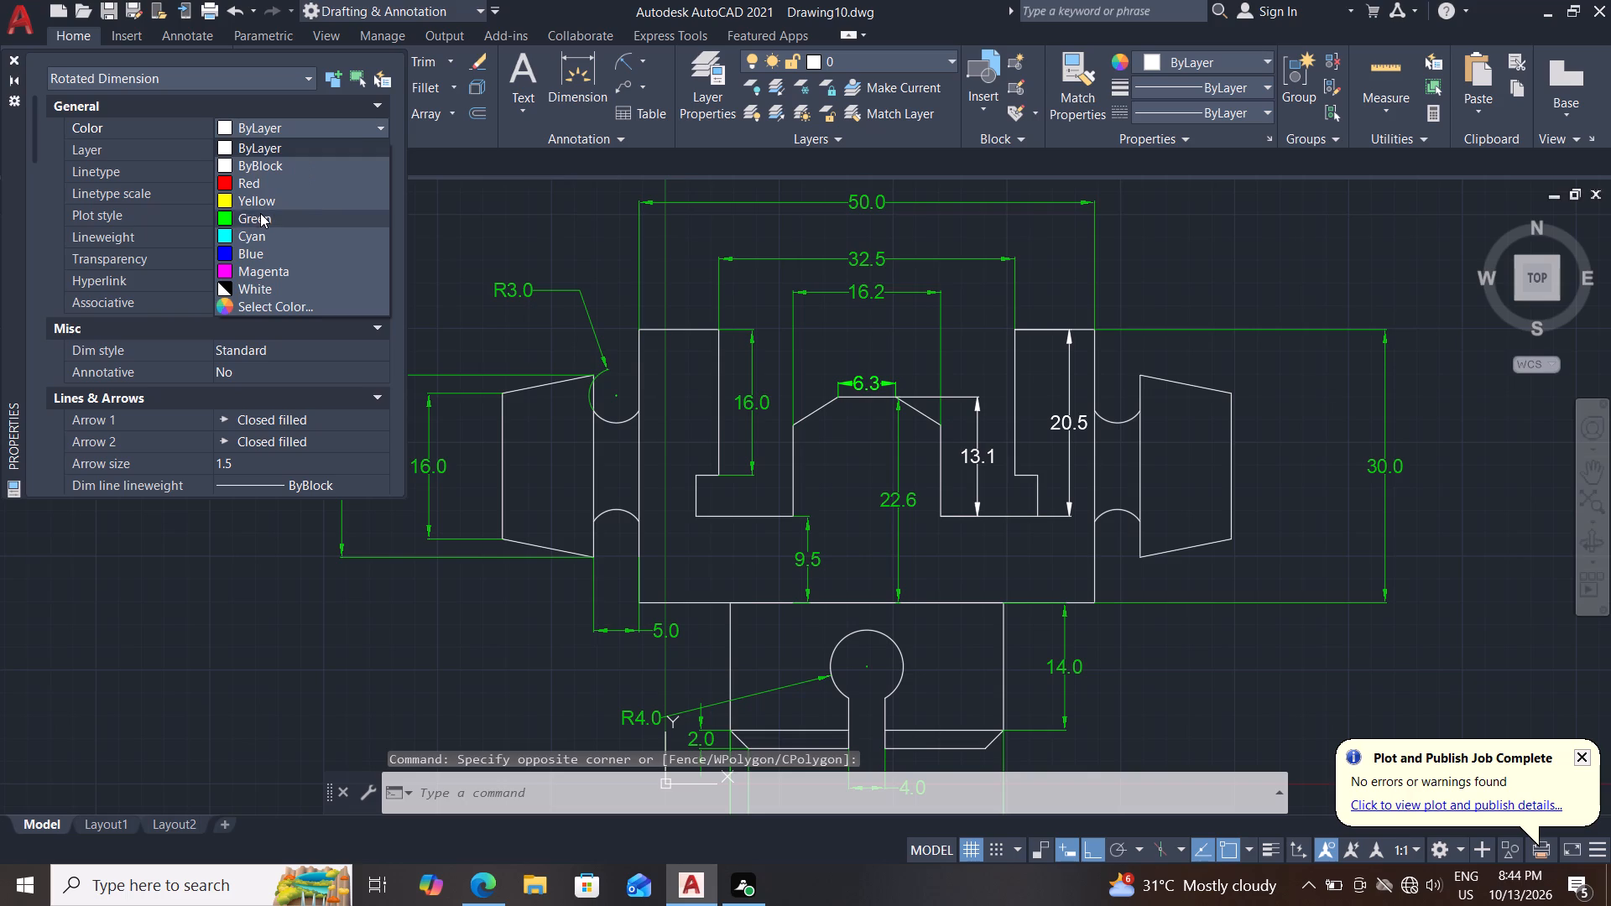
left_click(260, 213)
left_click_drag(267, 256, 181, 256)
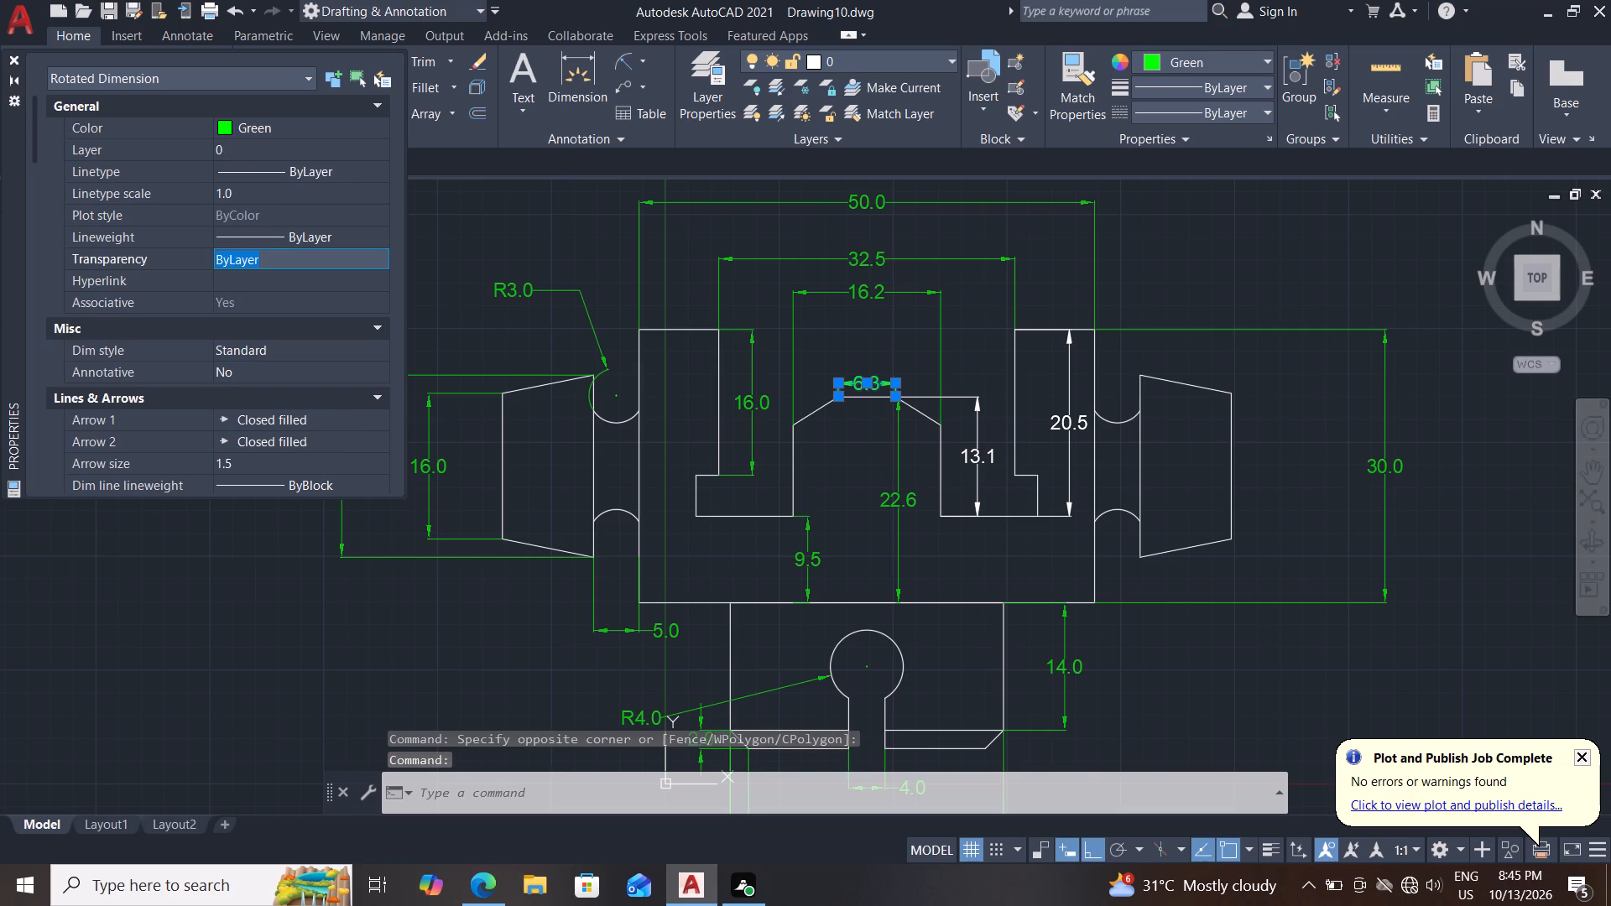
left_click_drag(181, 256, 177, 256)
type("30")
key("Return")
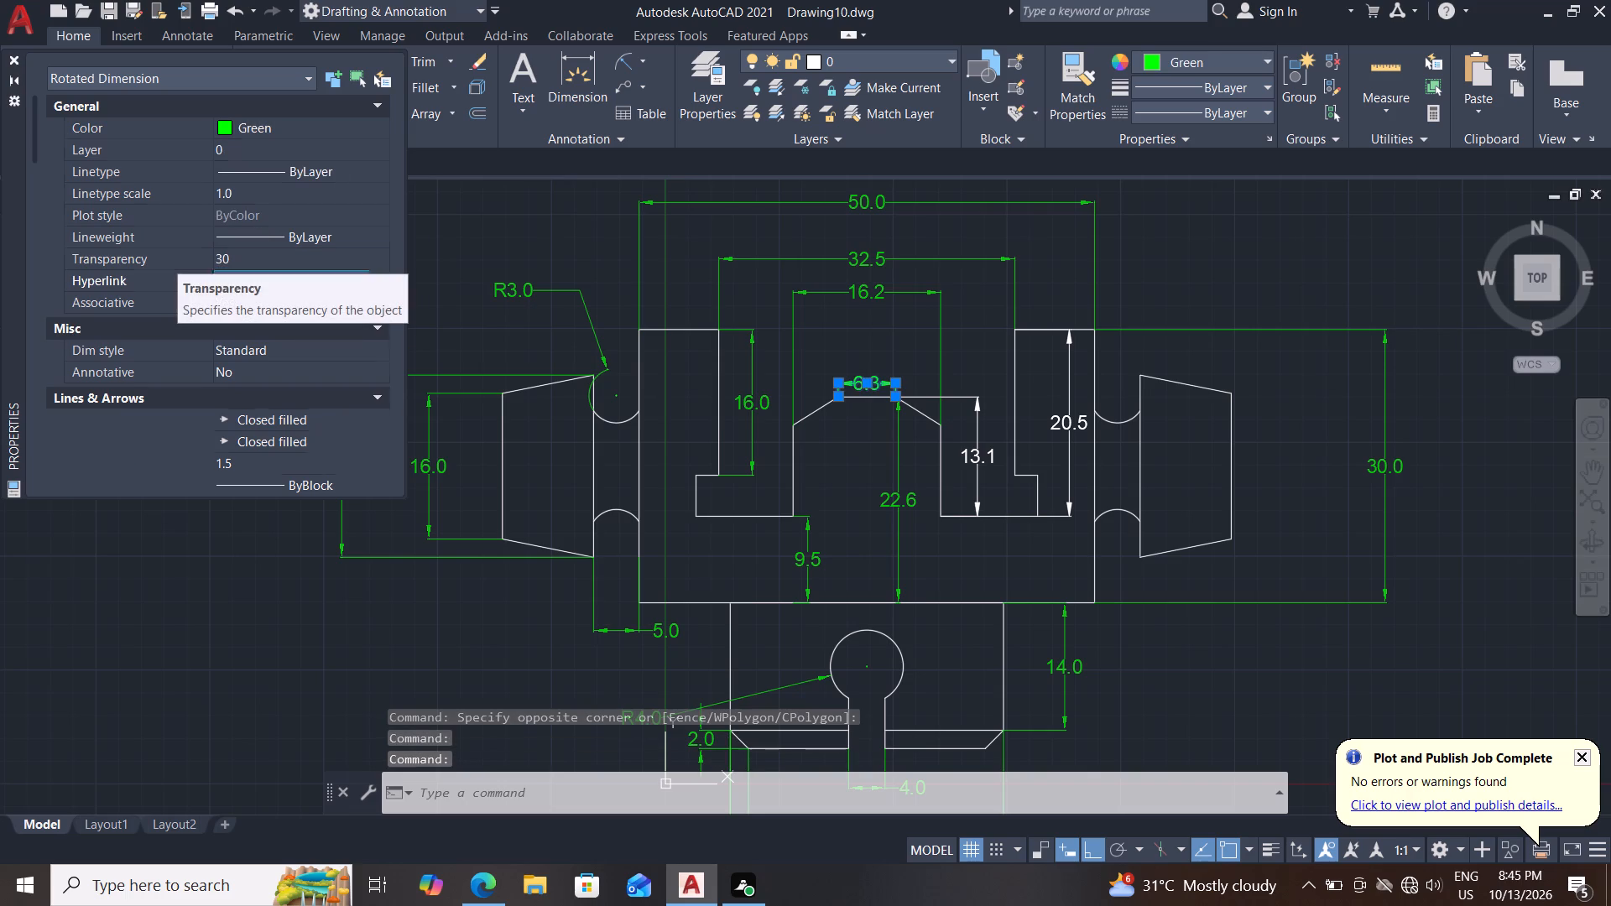
key("Escape")
key("Escape")
key("Escape")
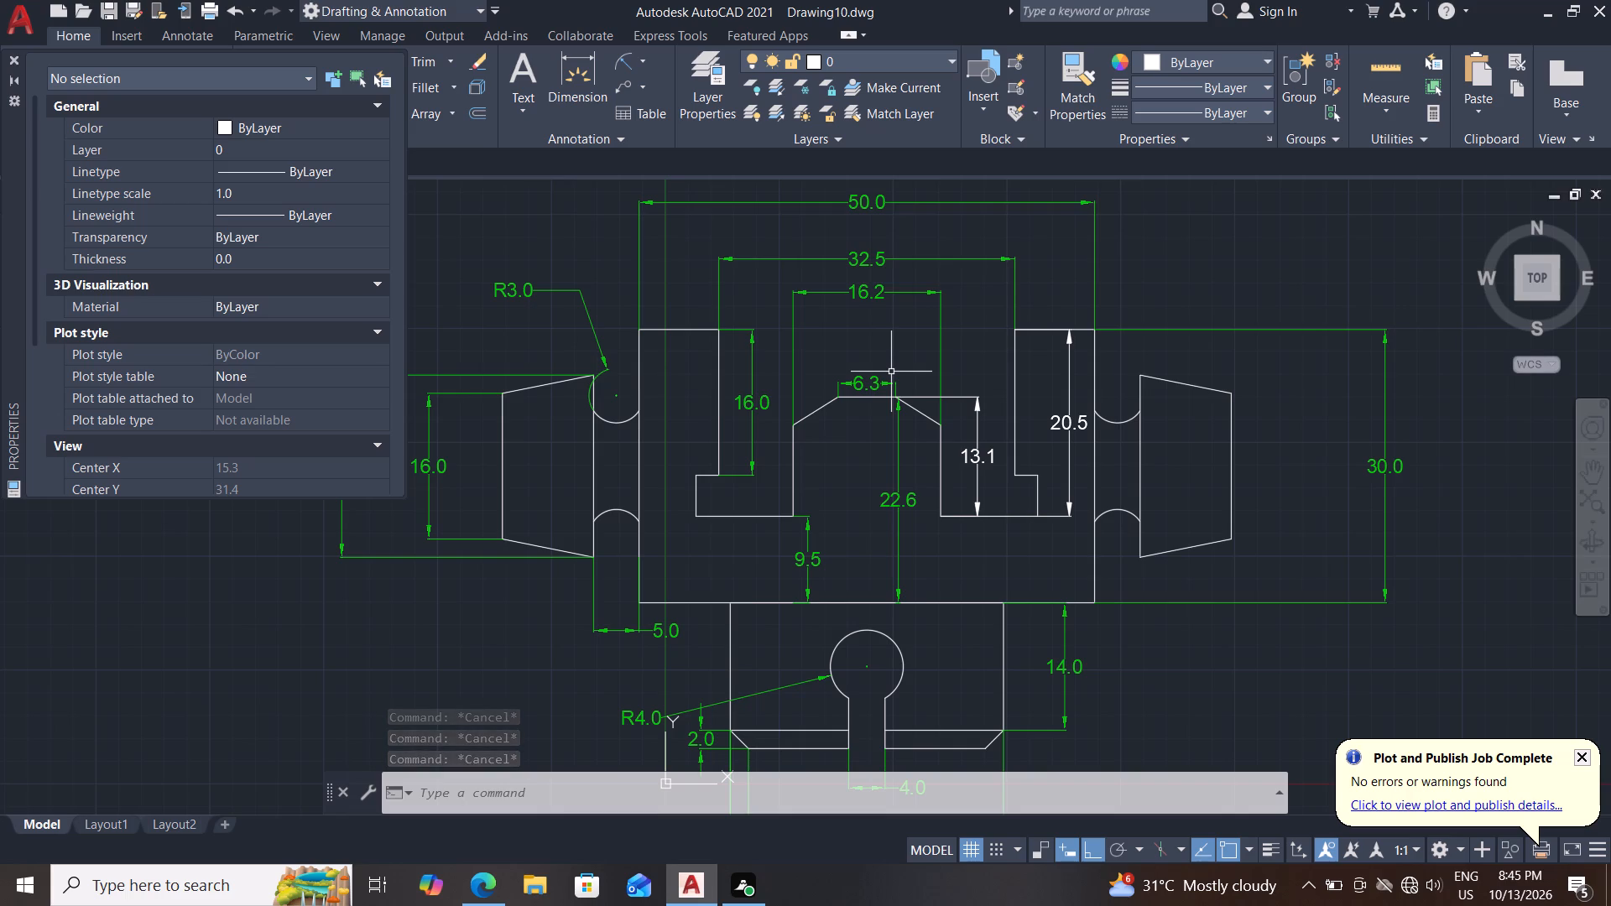
Set the 13.1 height dimension beside the central raised block to Green with a transparency of 30.
left_click(992, 415)
left_click(967, 449)
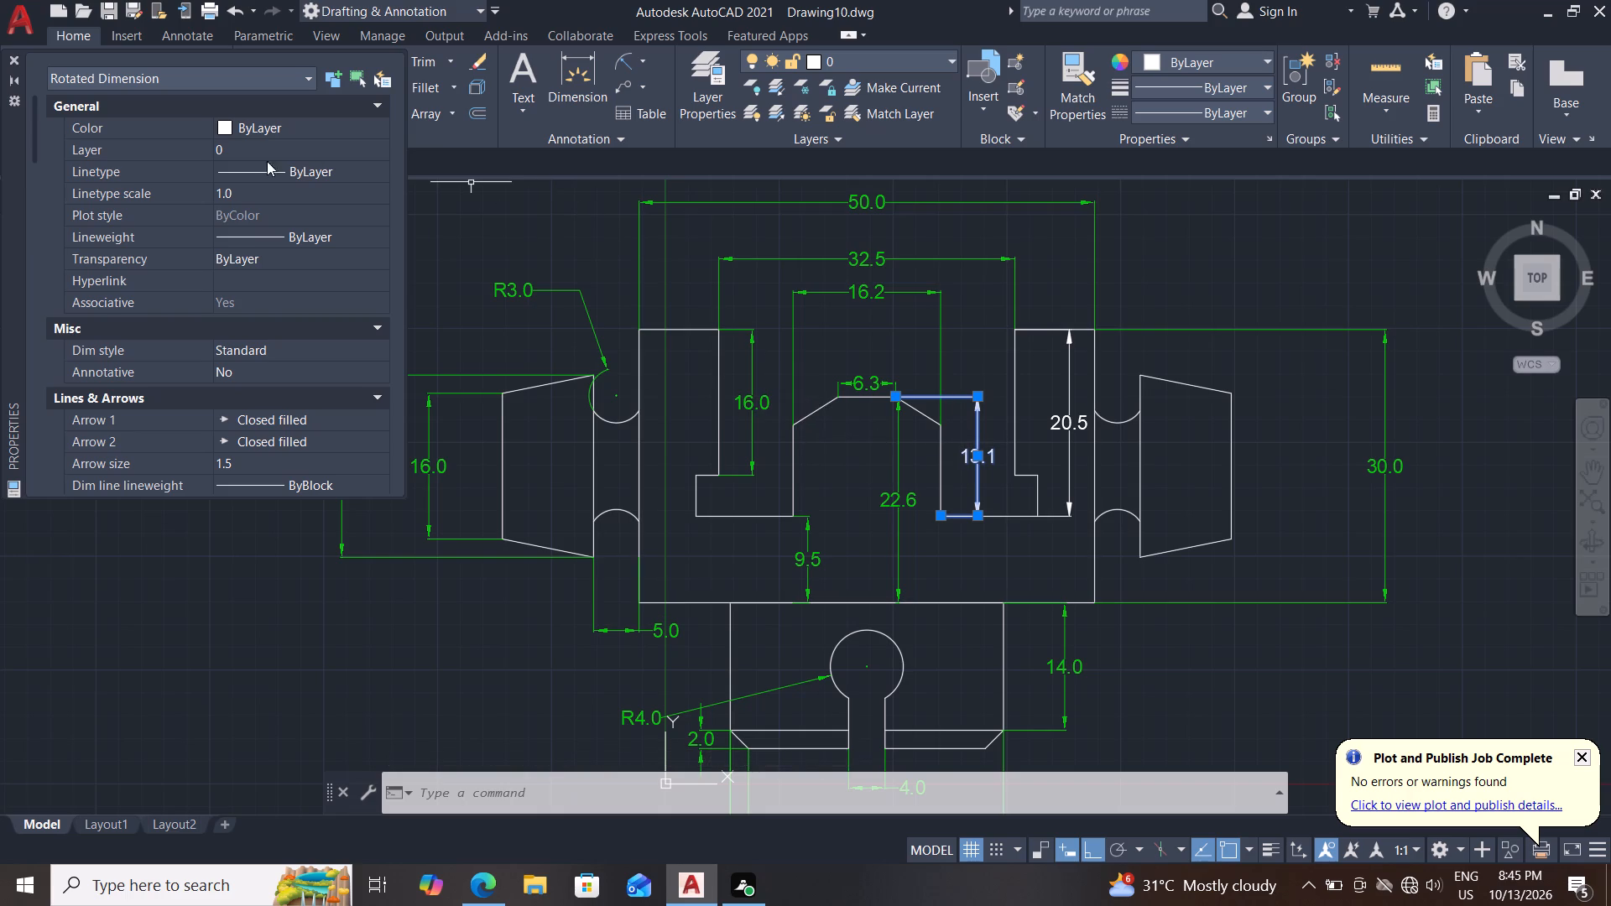
double_click(313, 128)
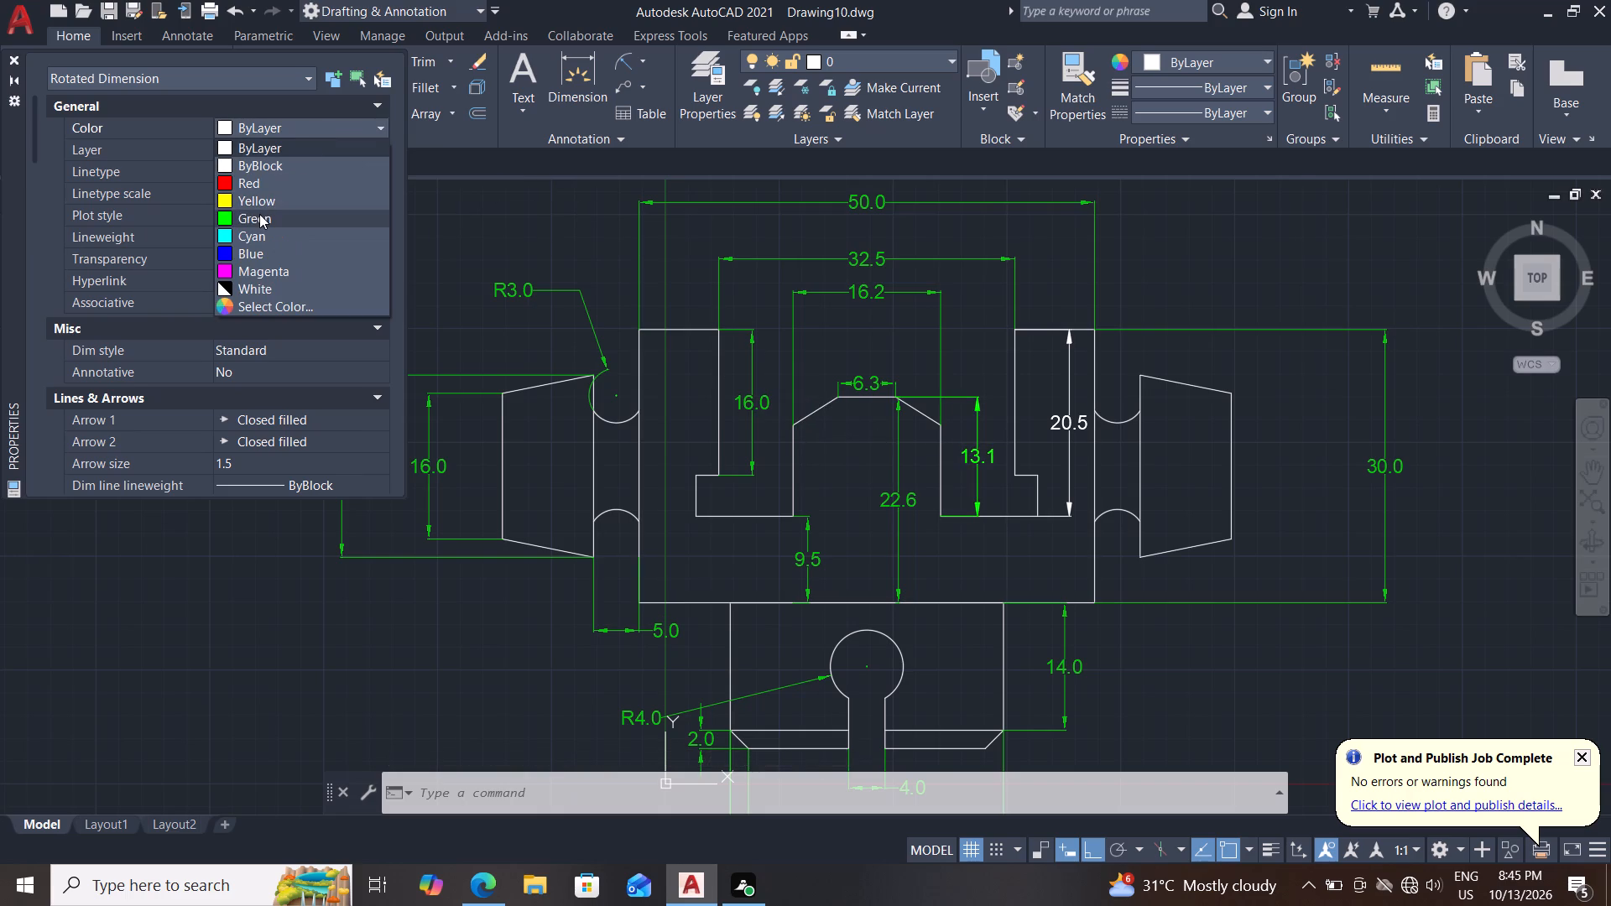
left_click(259, 214)
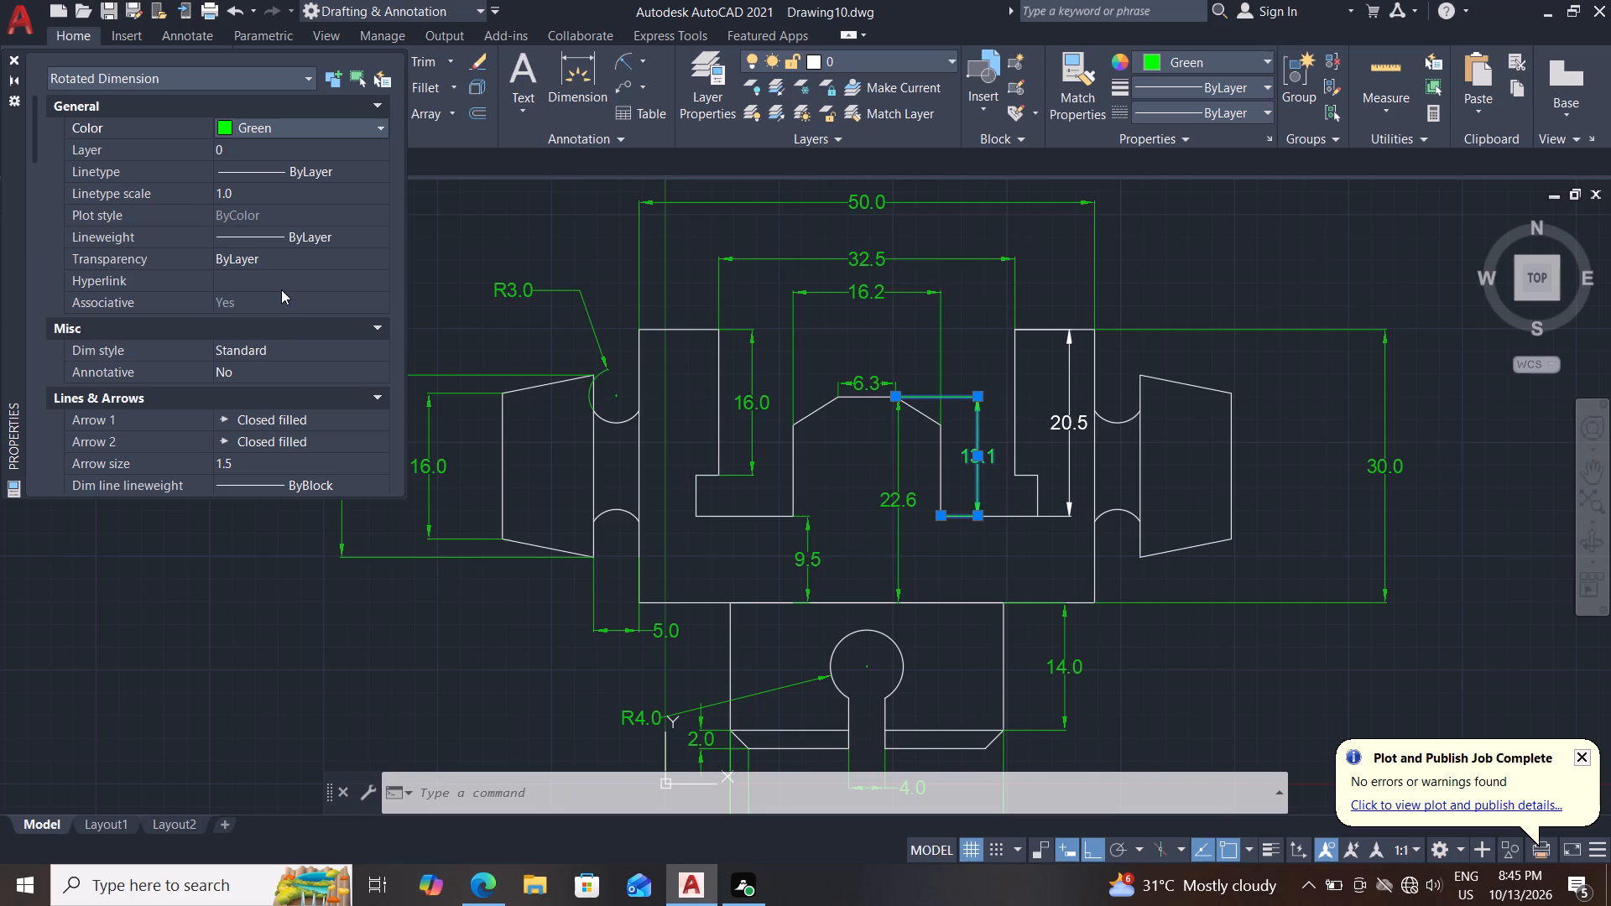
left_click_drag(279, 254, 193, 250)
type("30")
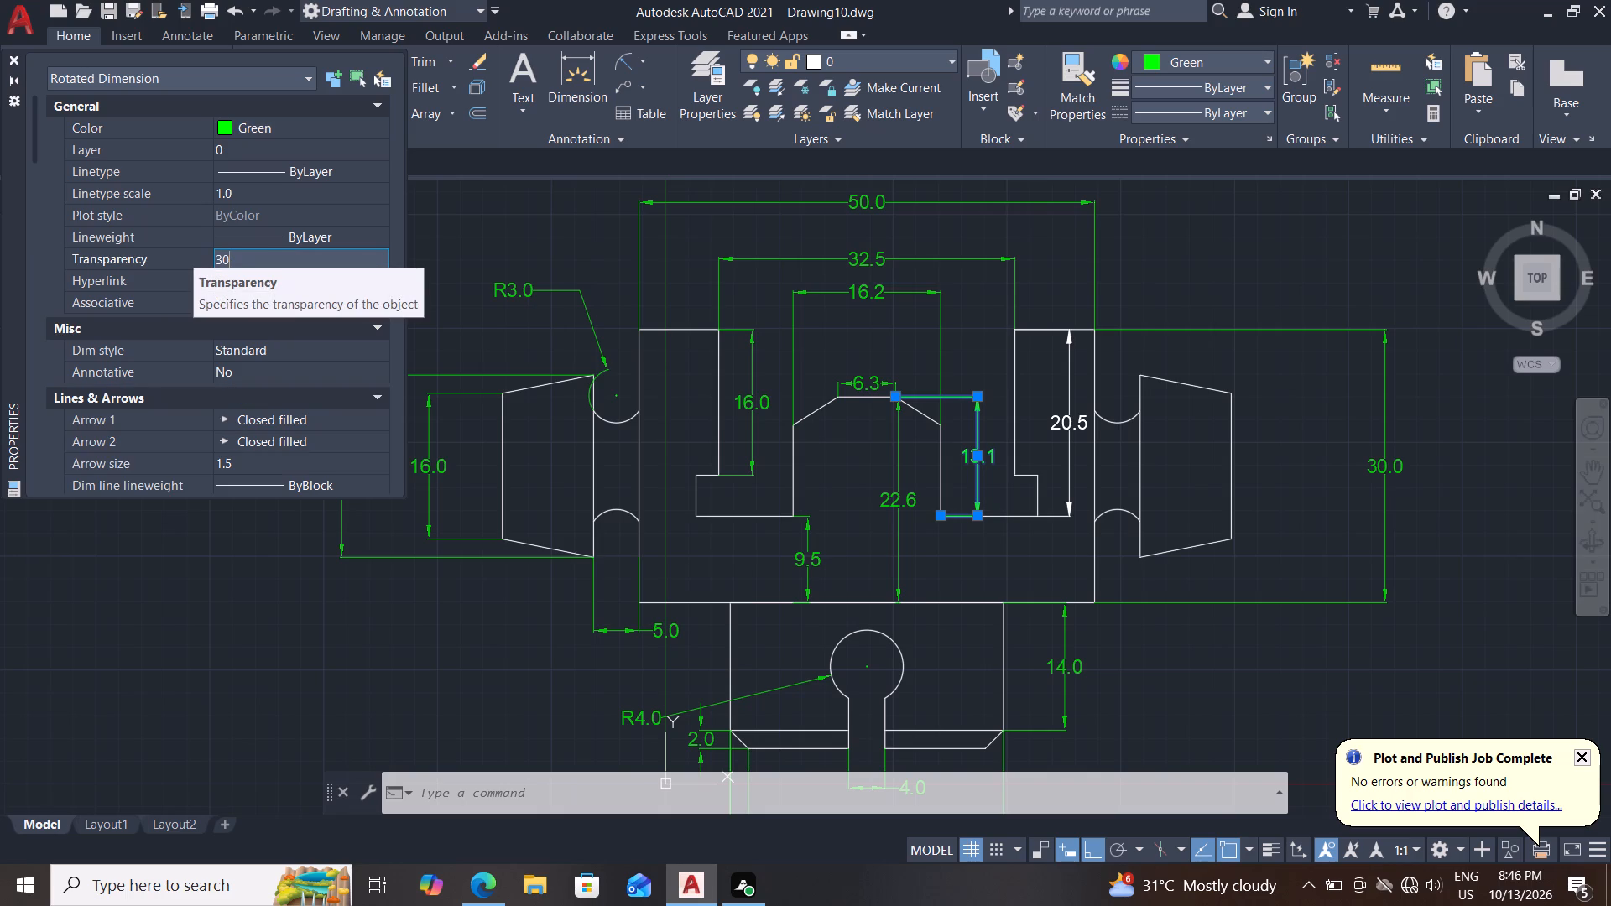
key("Return")
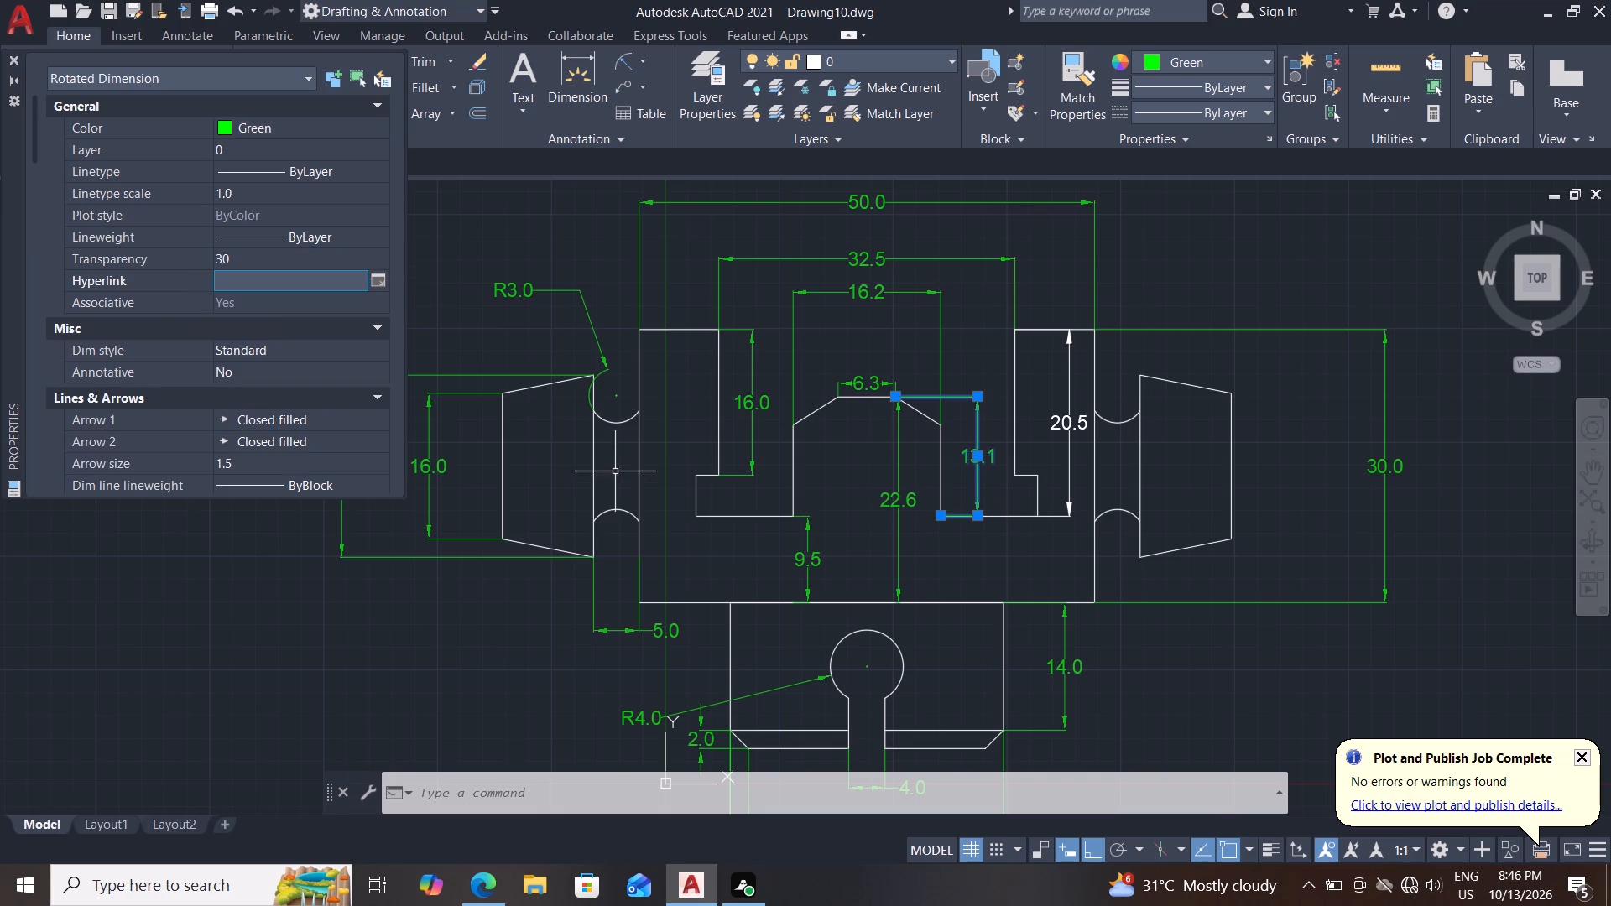
key("Escape")
key("Escape")
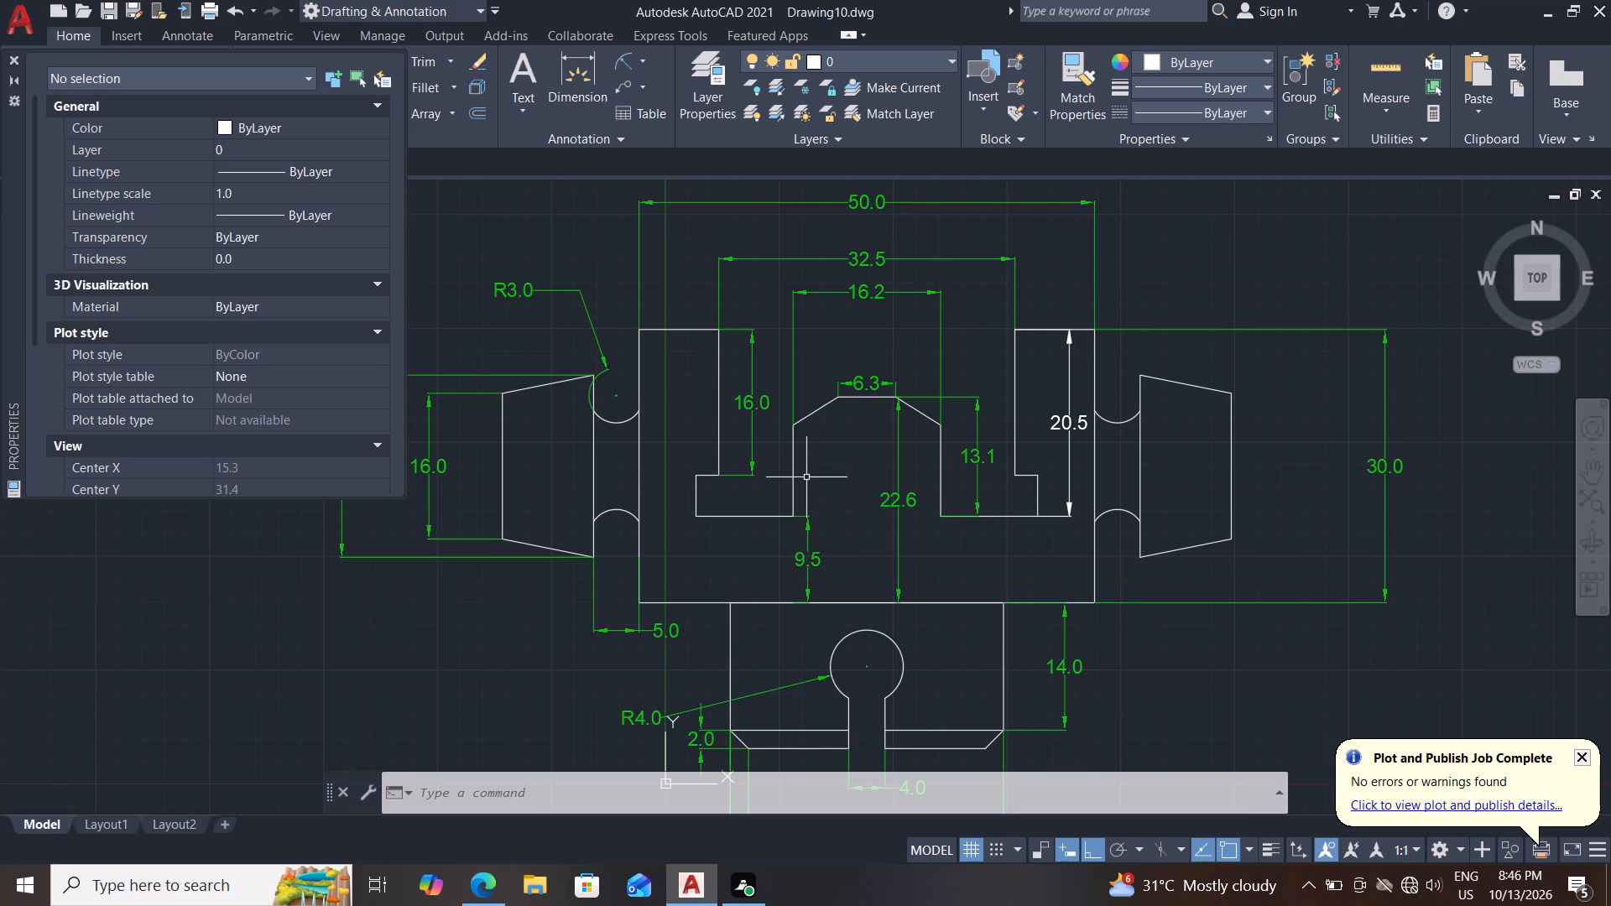
Set the 20.5 depth dimension at the upper body's right slot wall to Green with a transparency of 30, and close the object properties.
left_click(1073, 432)
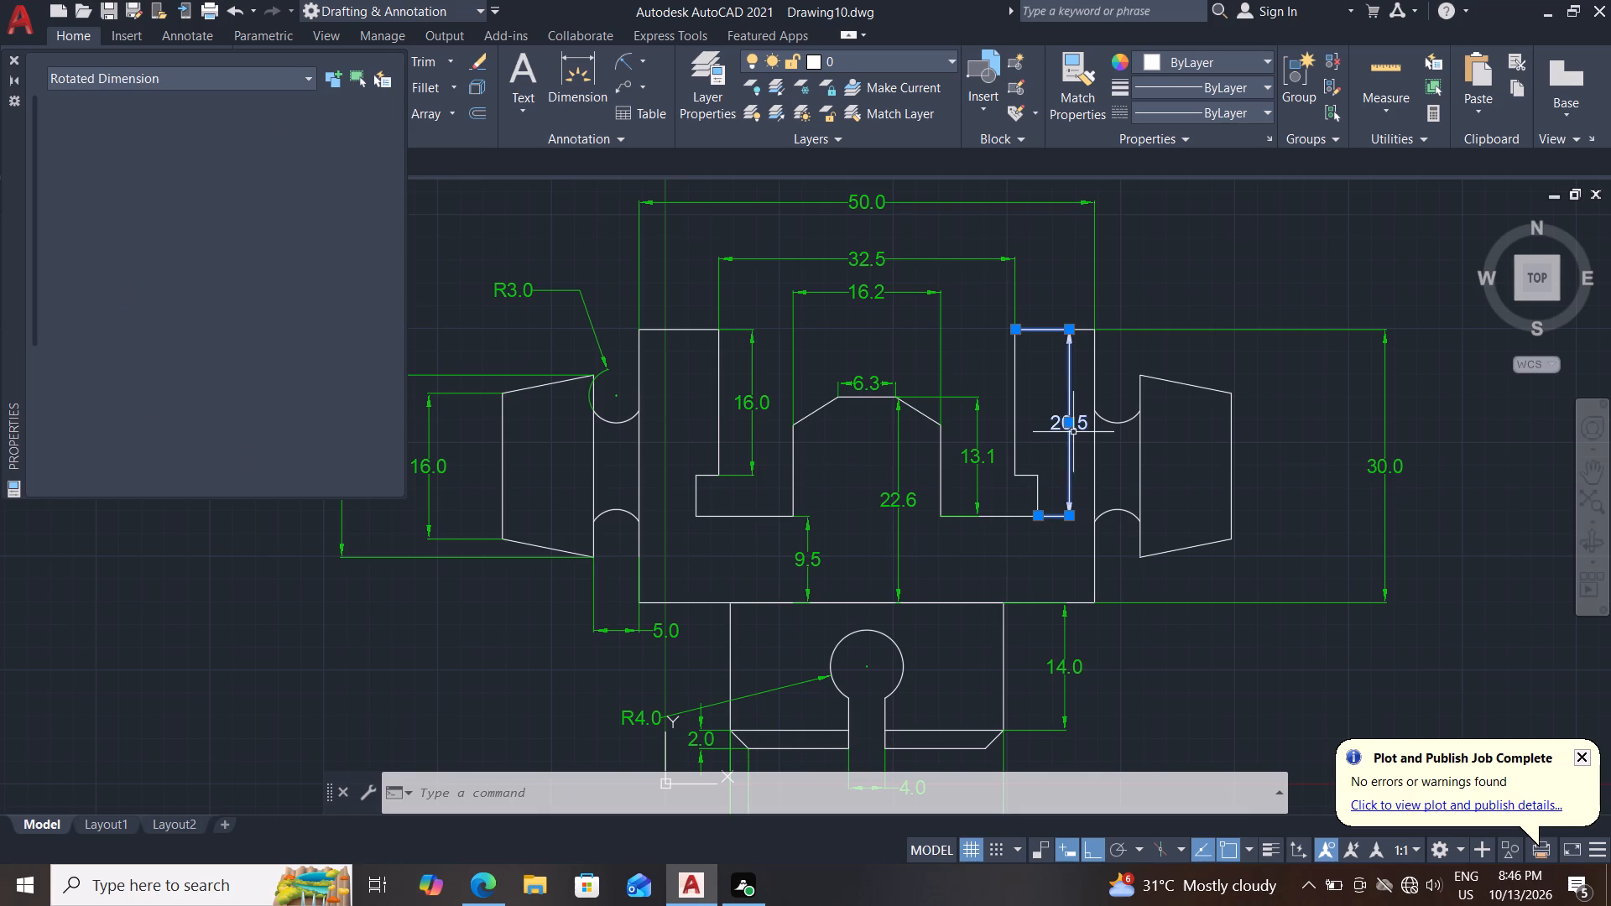
scroll(972, 500, "down", 1)
middle_click_drag(1017, 679, 1017, 648)
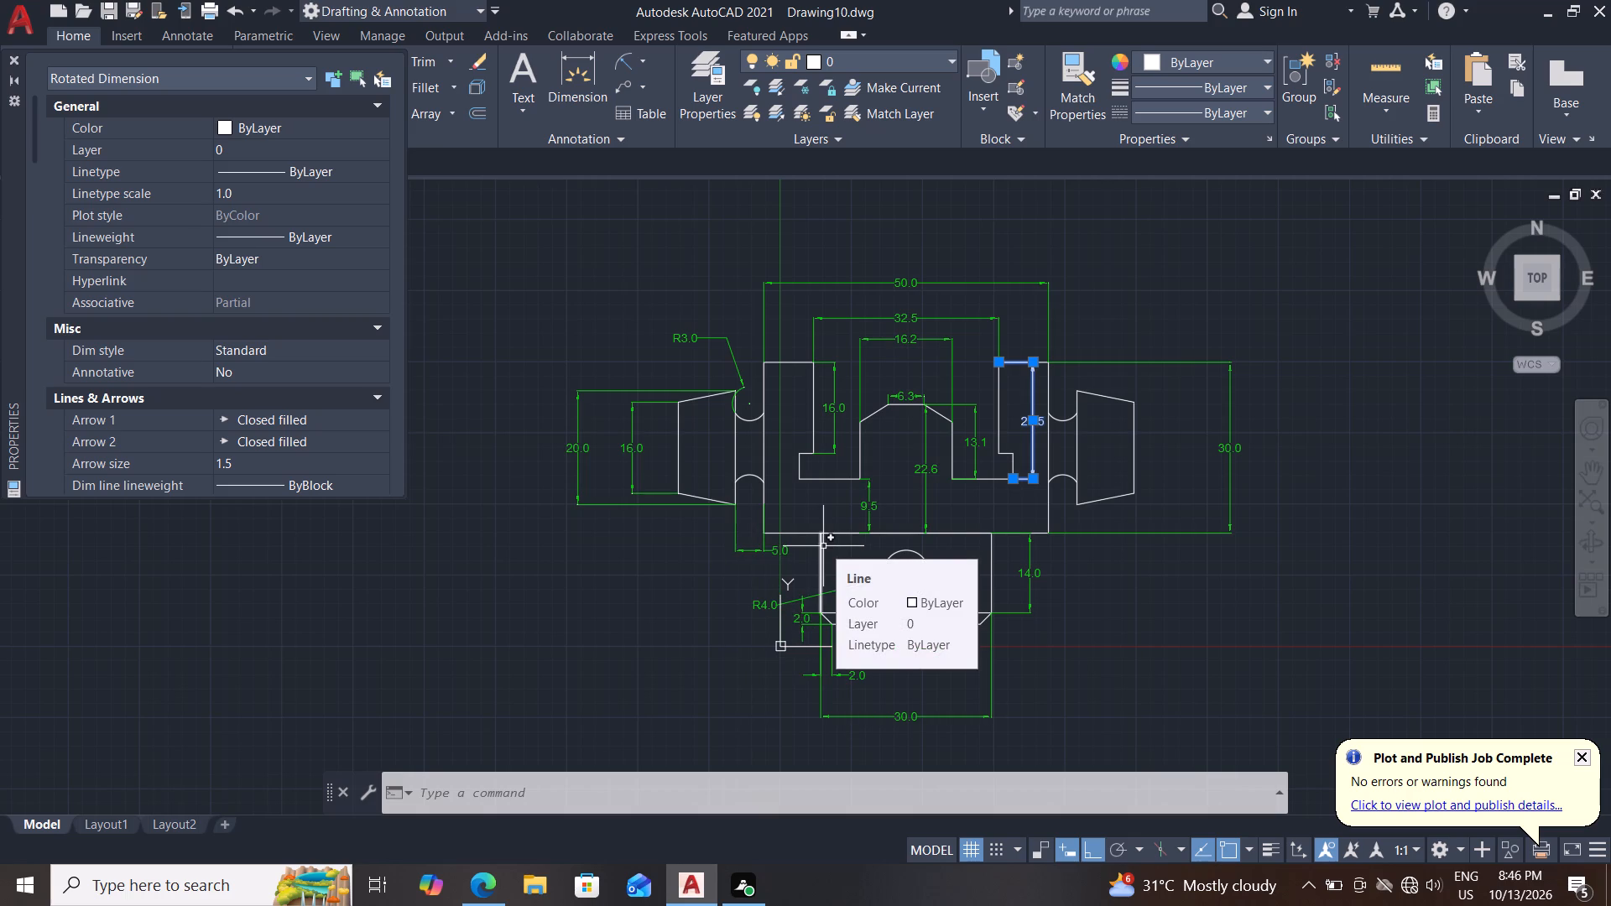
left_click(298, 117)
left_click(291, 122)
left_click(244, 225)
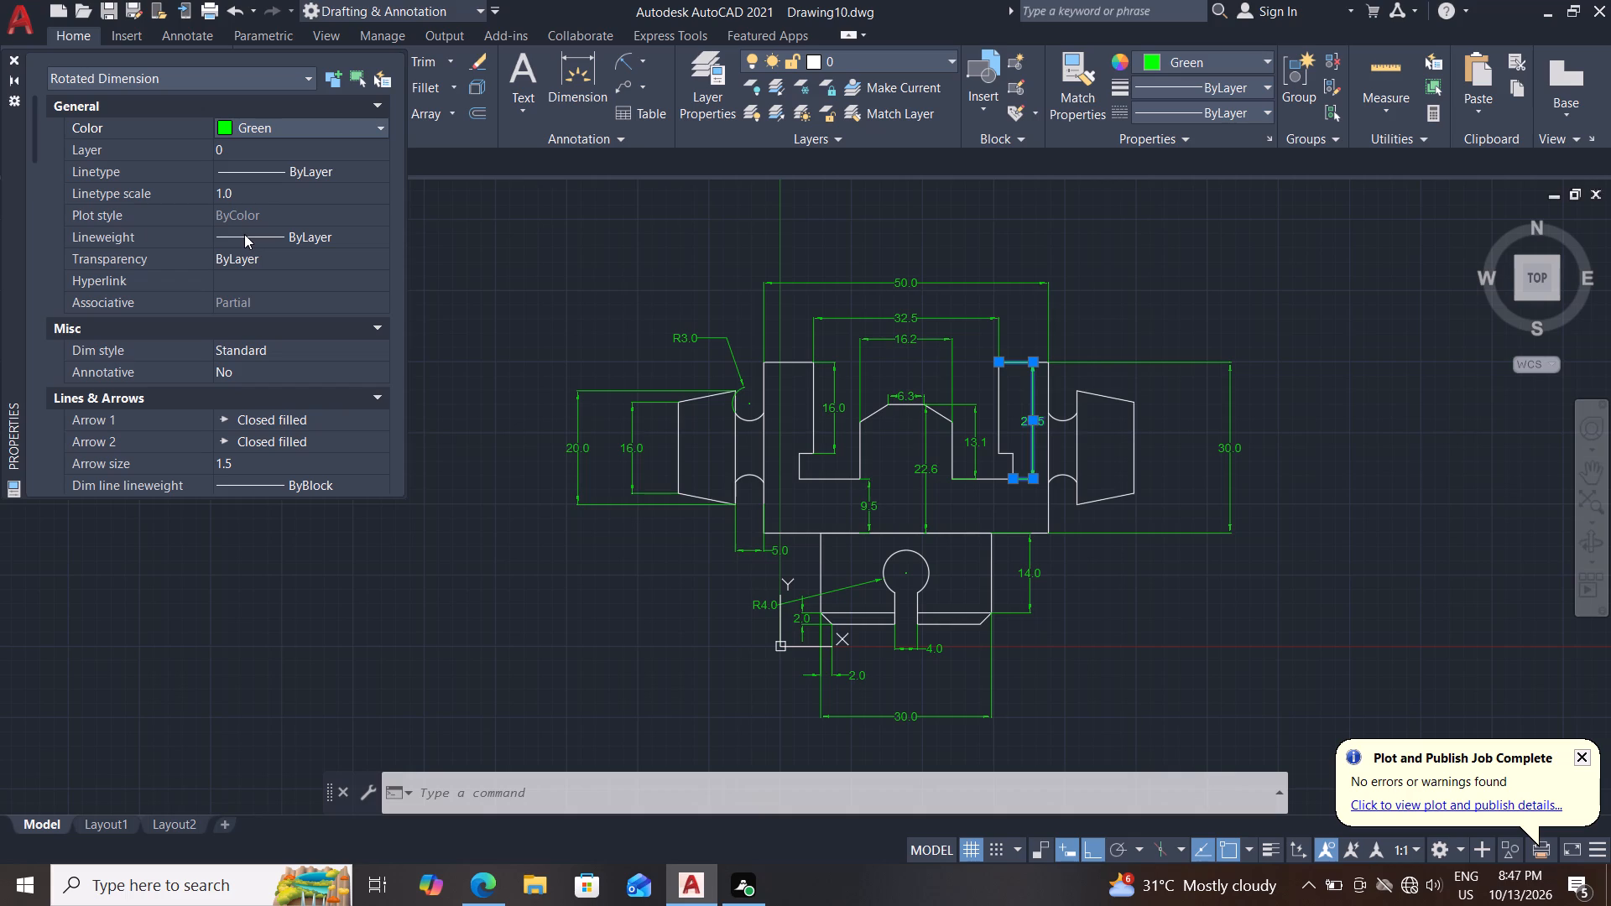
left_click_drag(264, 258, 149, 268)
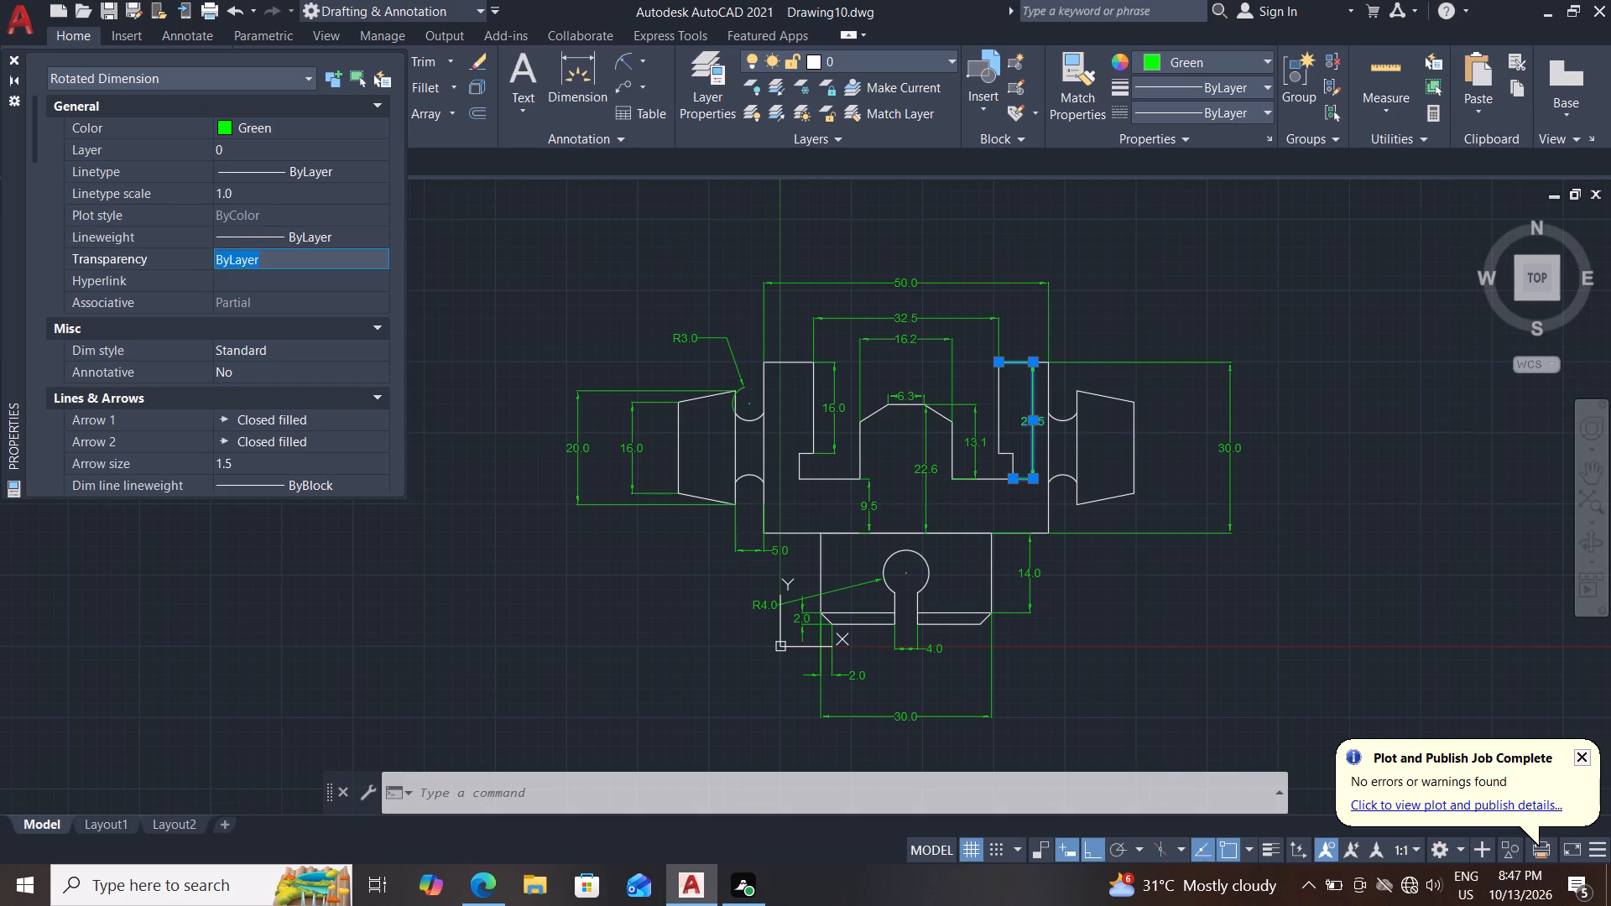
type("30")
key("Return")
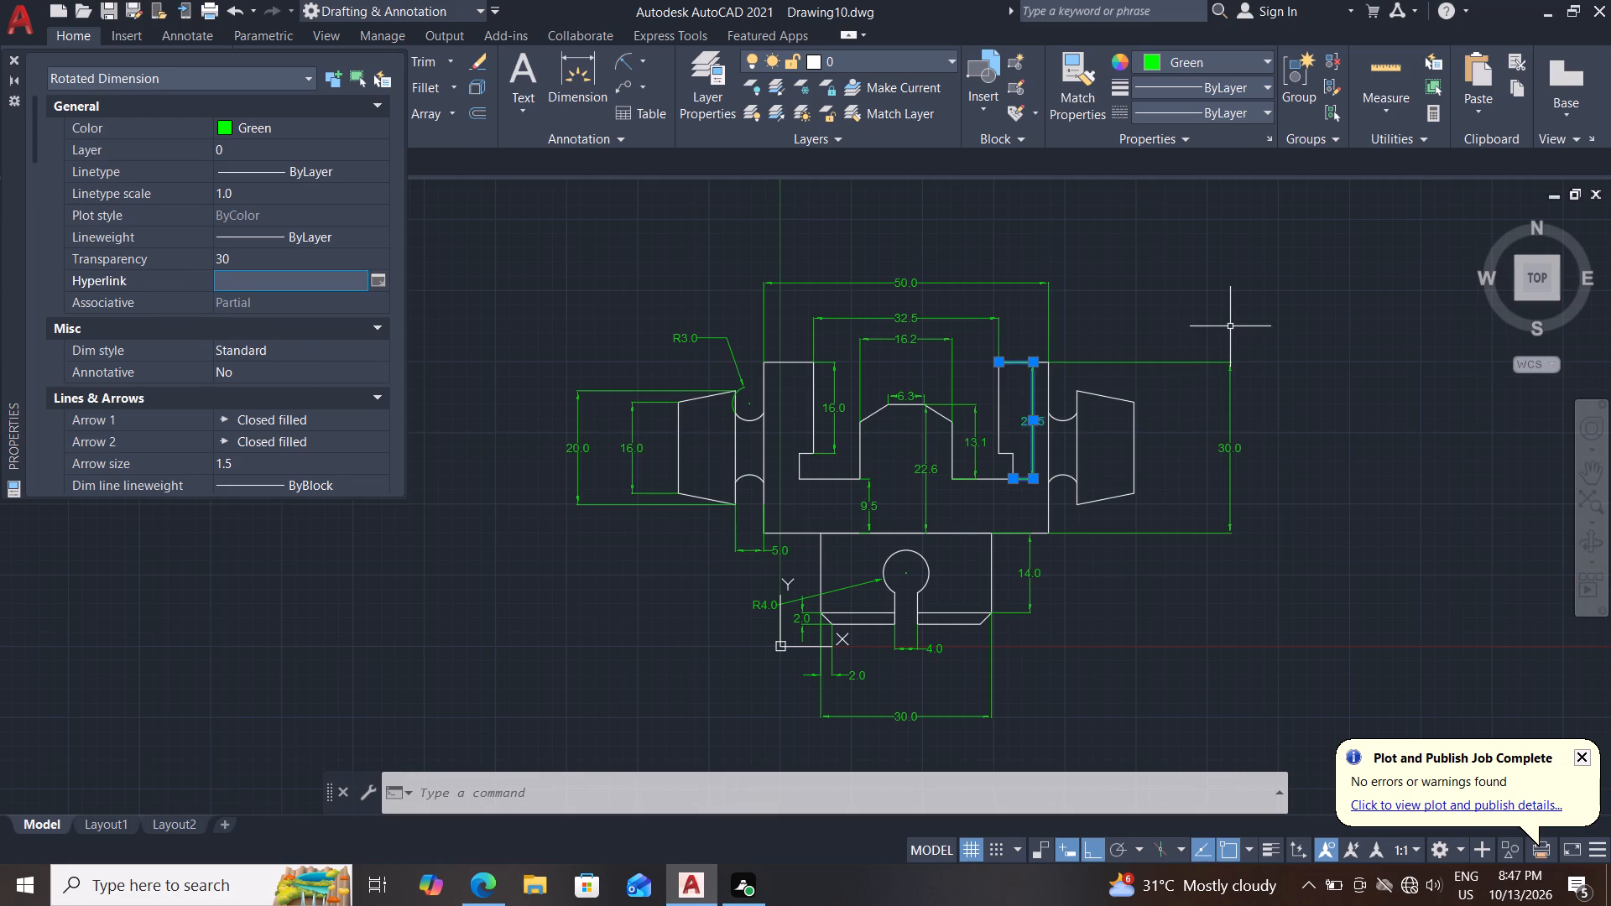
key("Escape")
key("Escape")
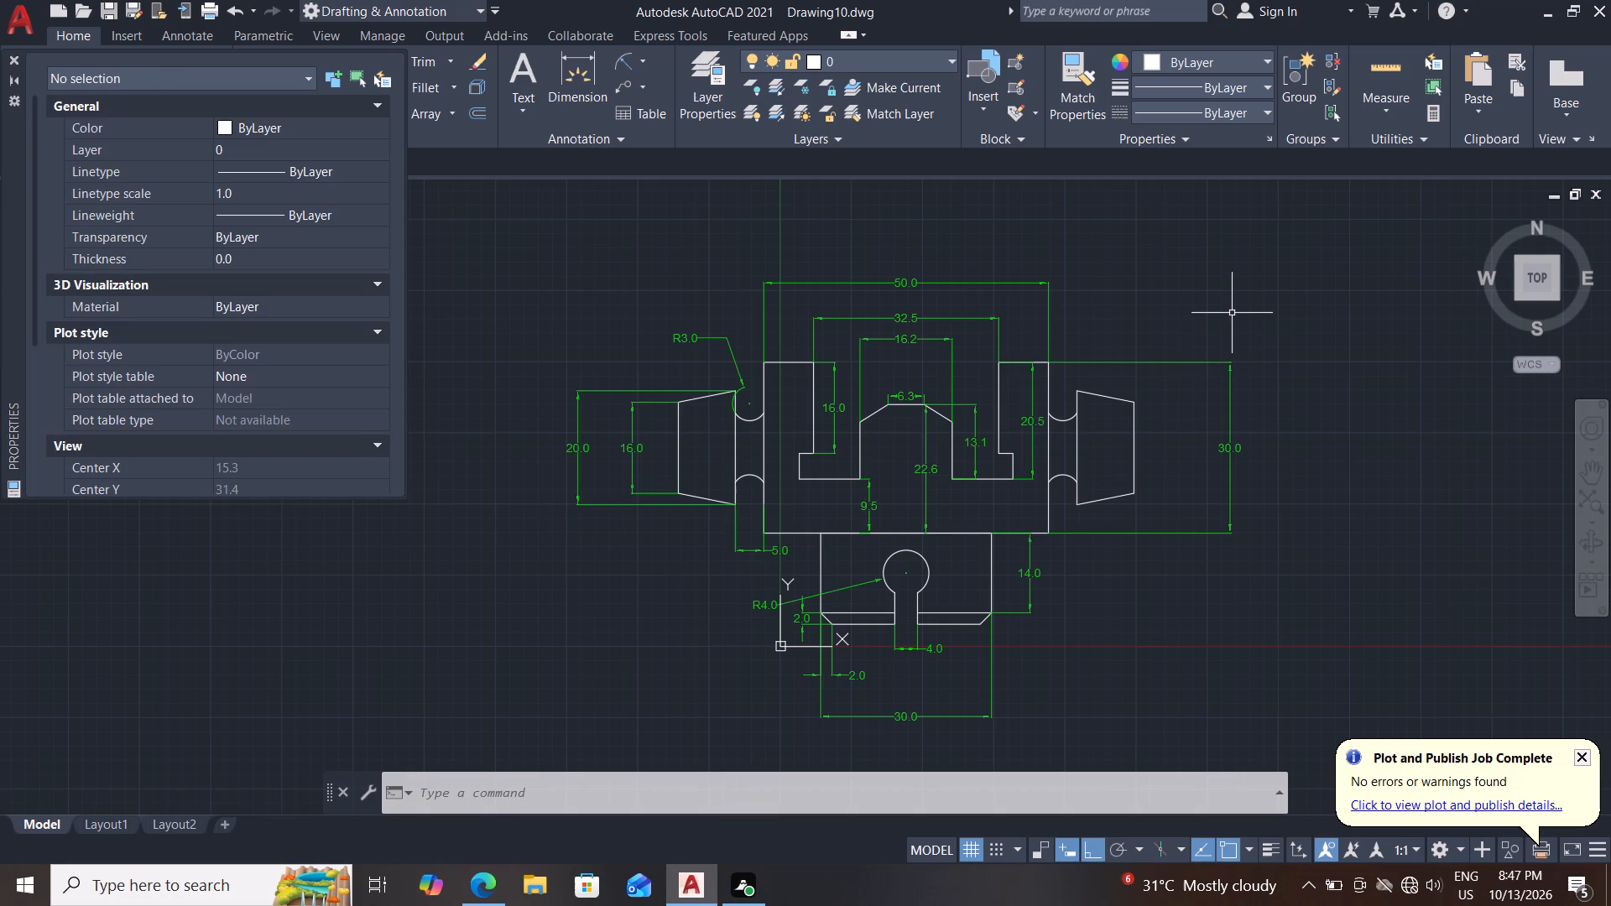
left_click(12, 61)
Move the entire dimensioned drawing about 50 mm up and to the right, with Ortho off.
scroll(665, 575, "down", 2)
left_click(931, 407)
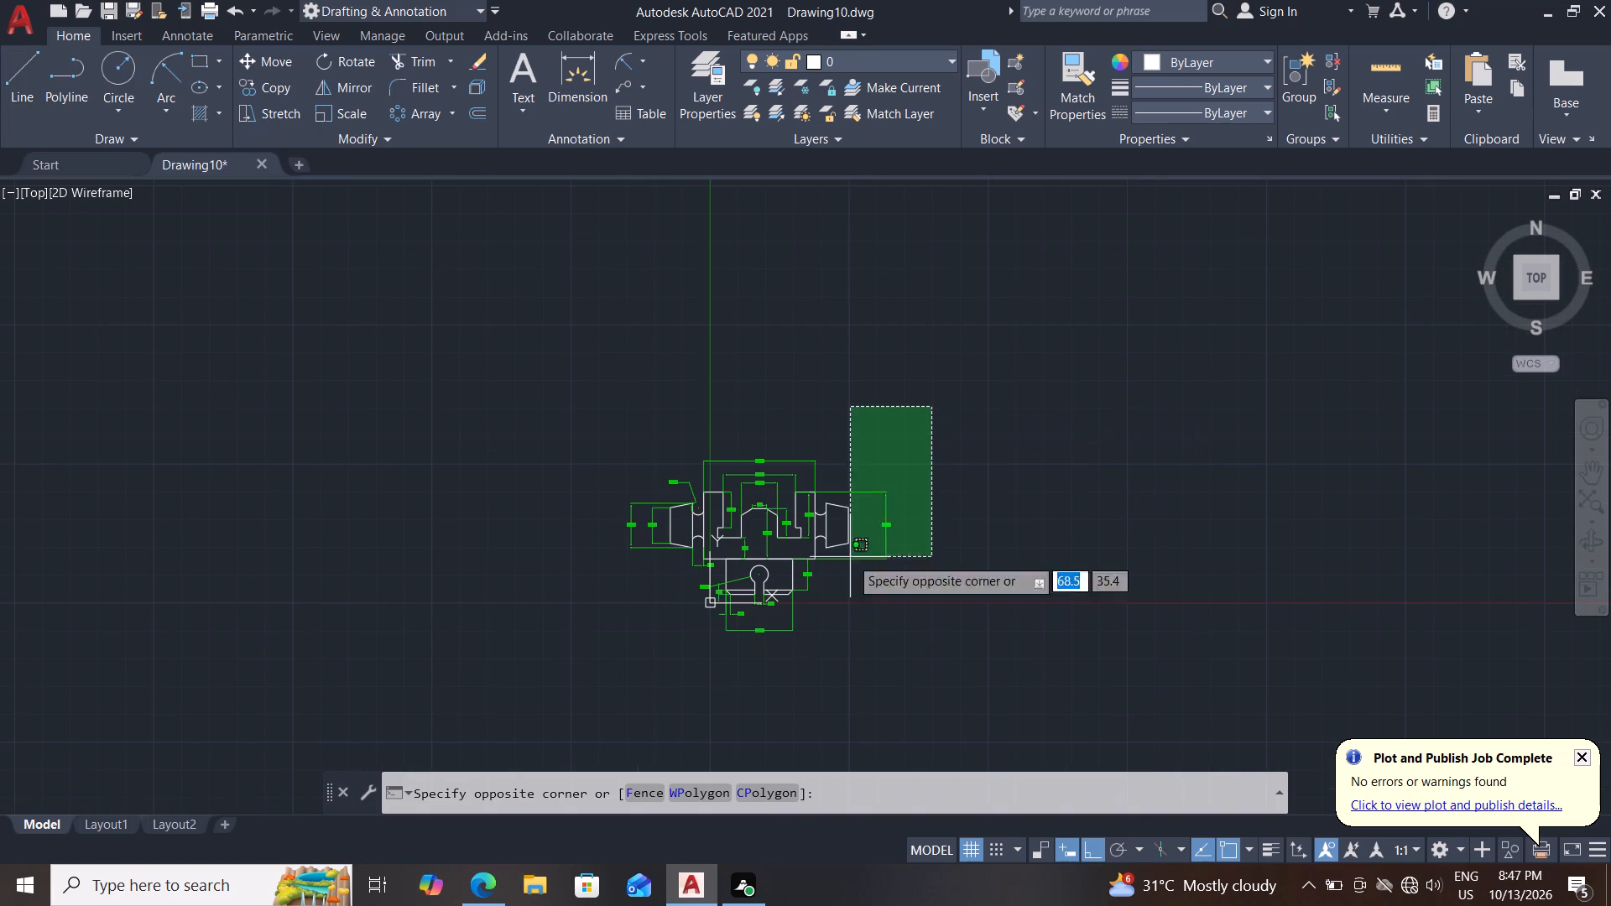
left_click(598, 662)
key("m")
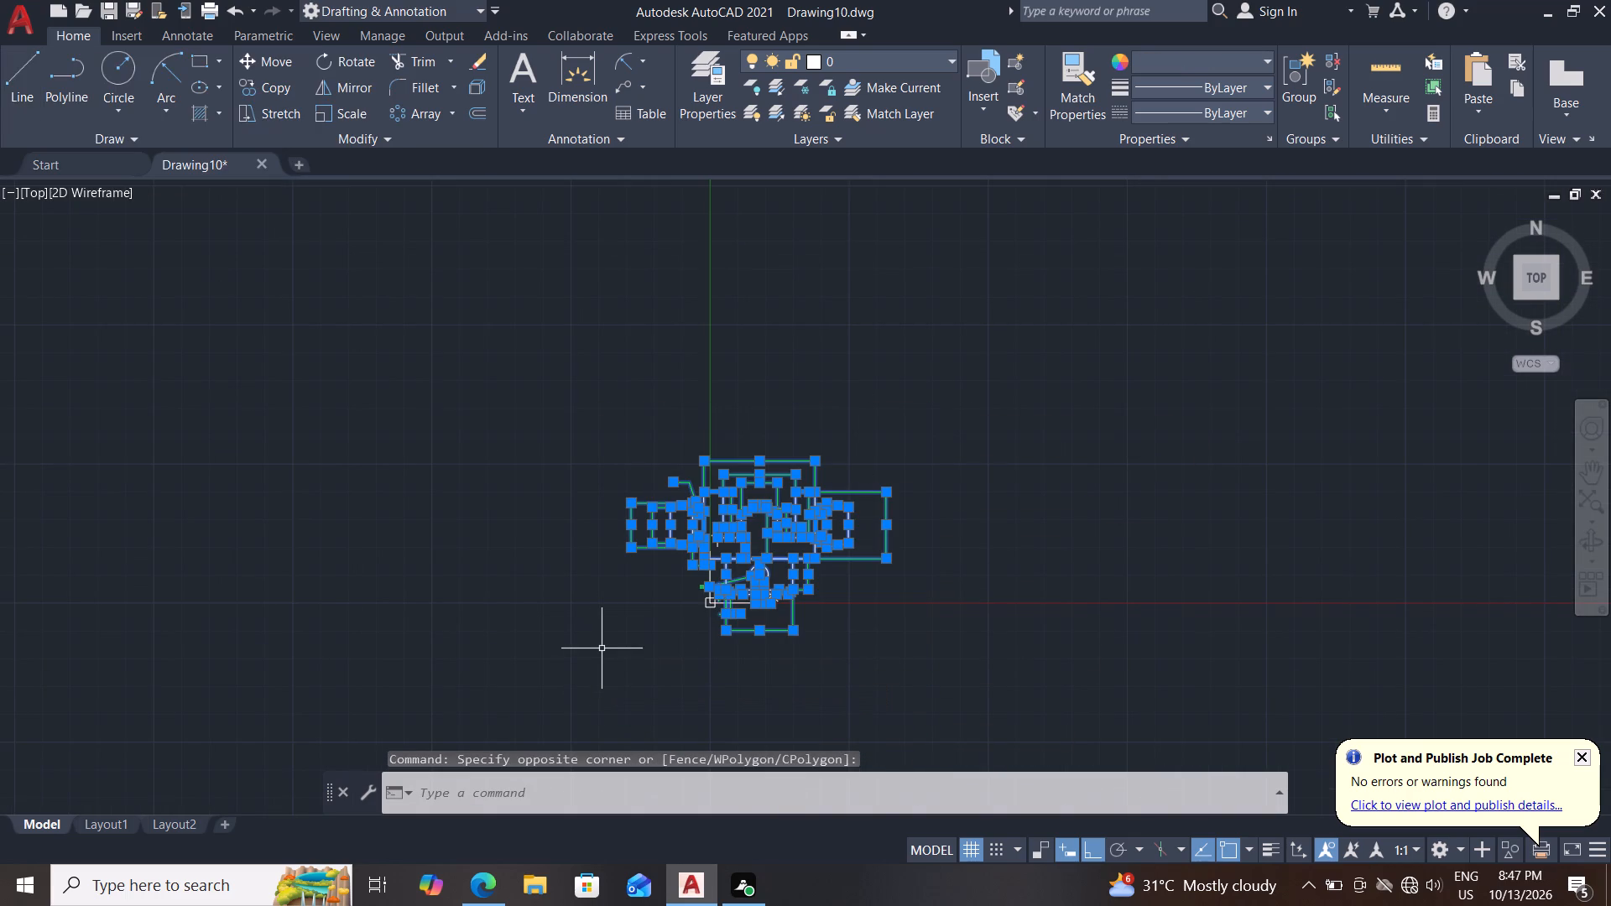
key("Return")
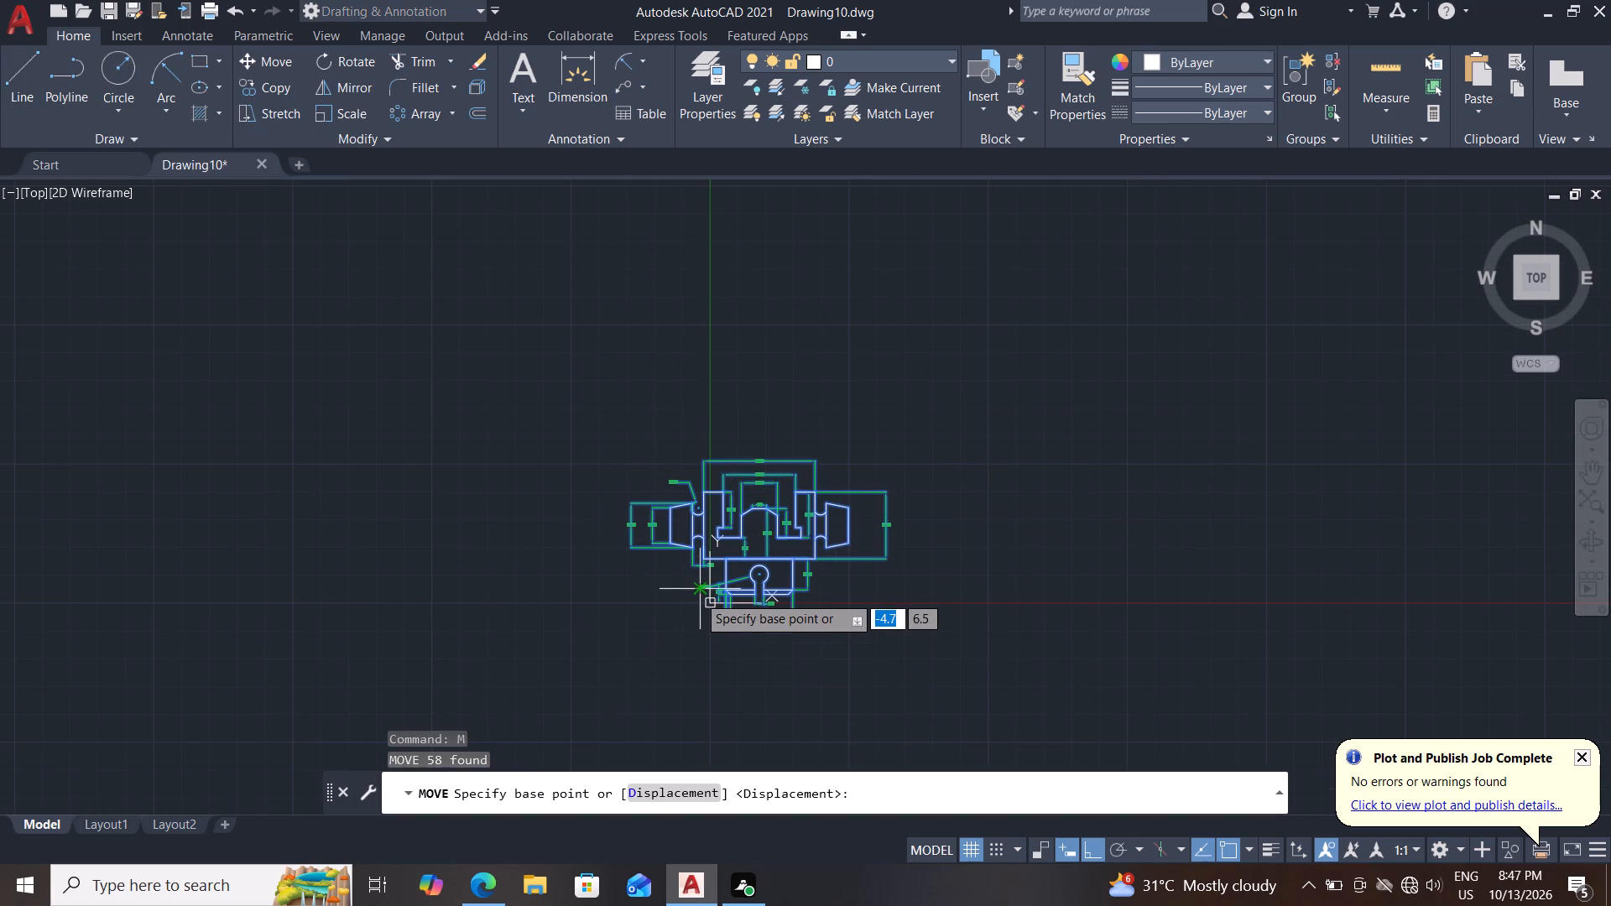
scroll(697, 595, "up", 2)
left_click(845, 435)
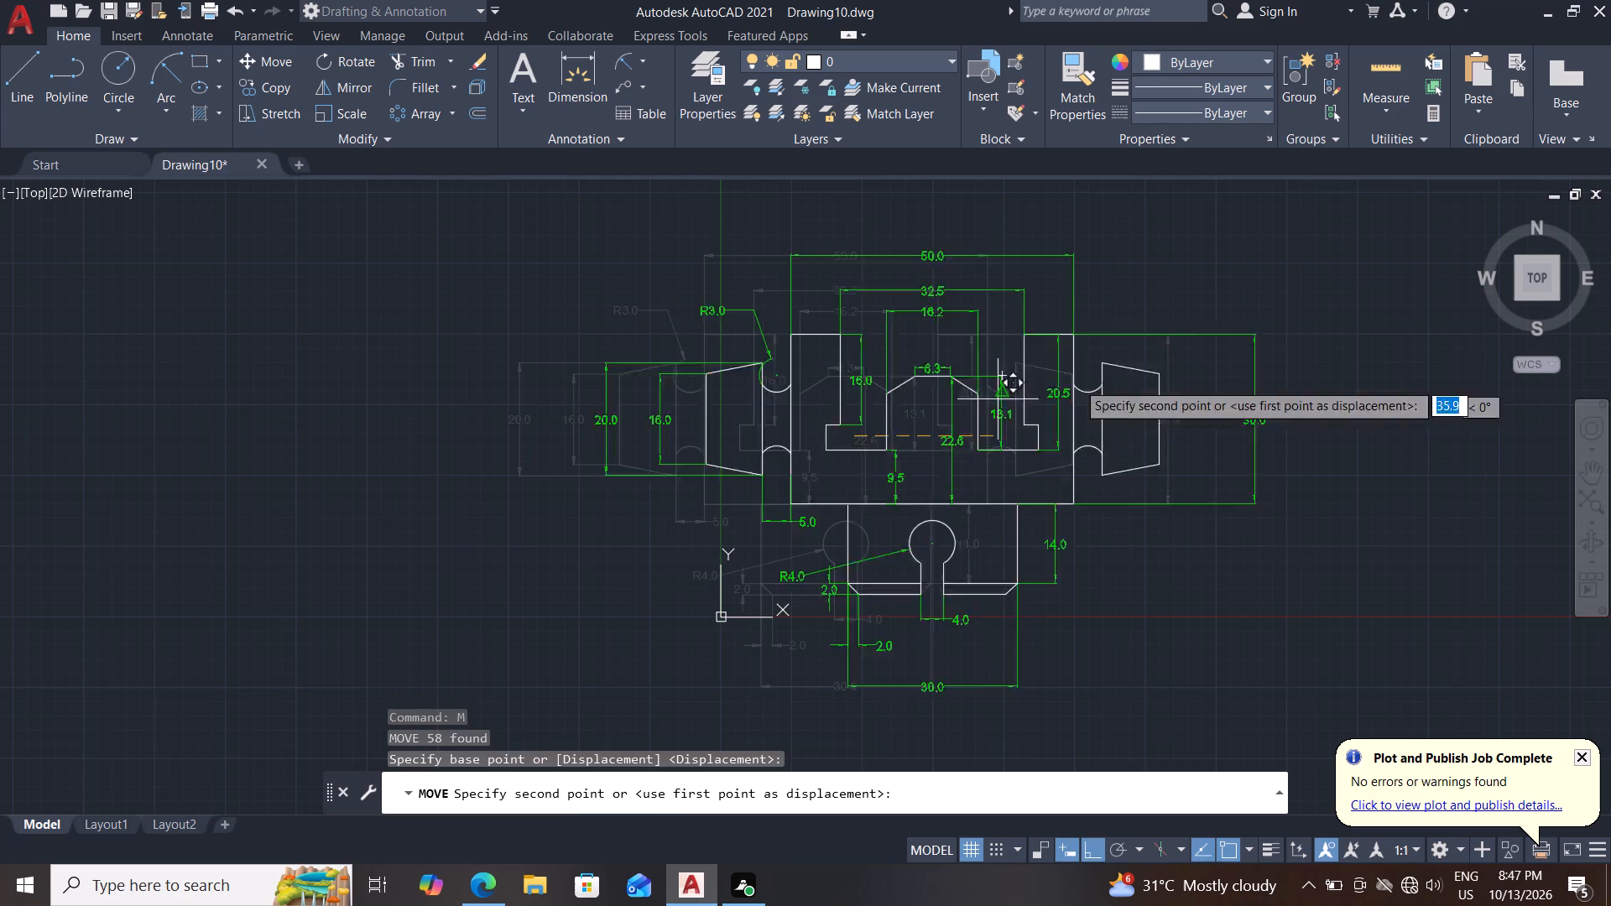
key("F8")
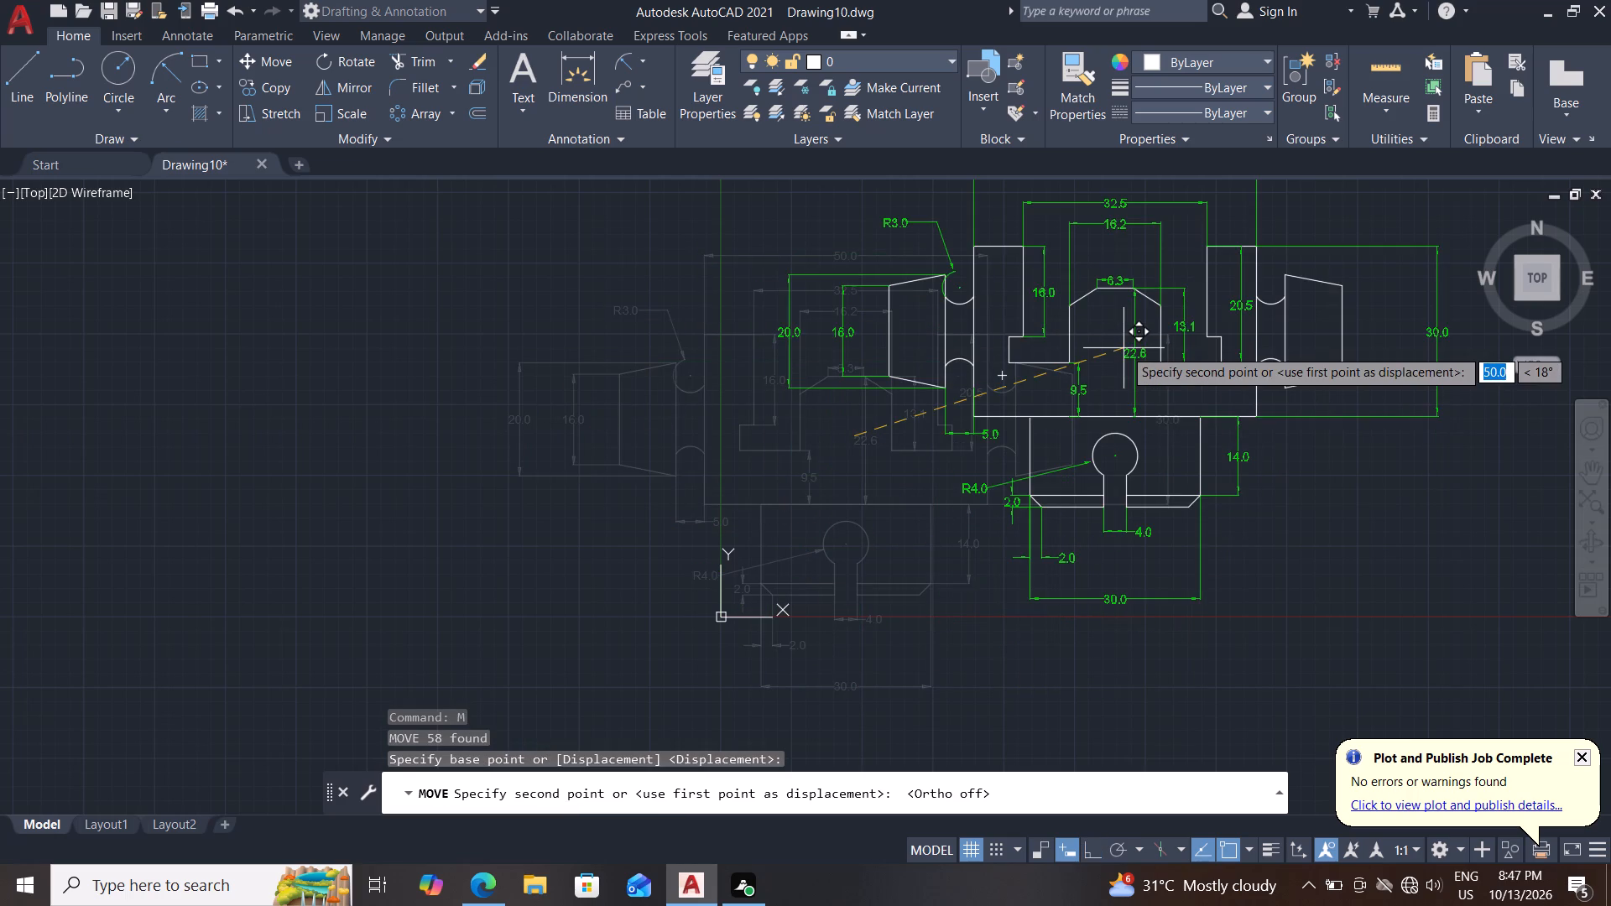
left_click(1124, 325)
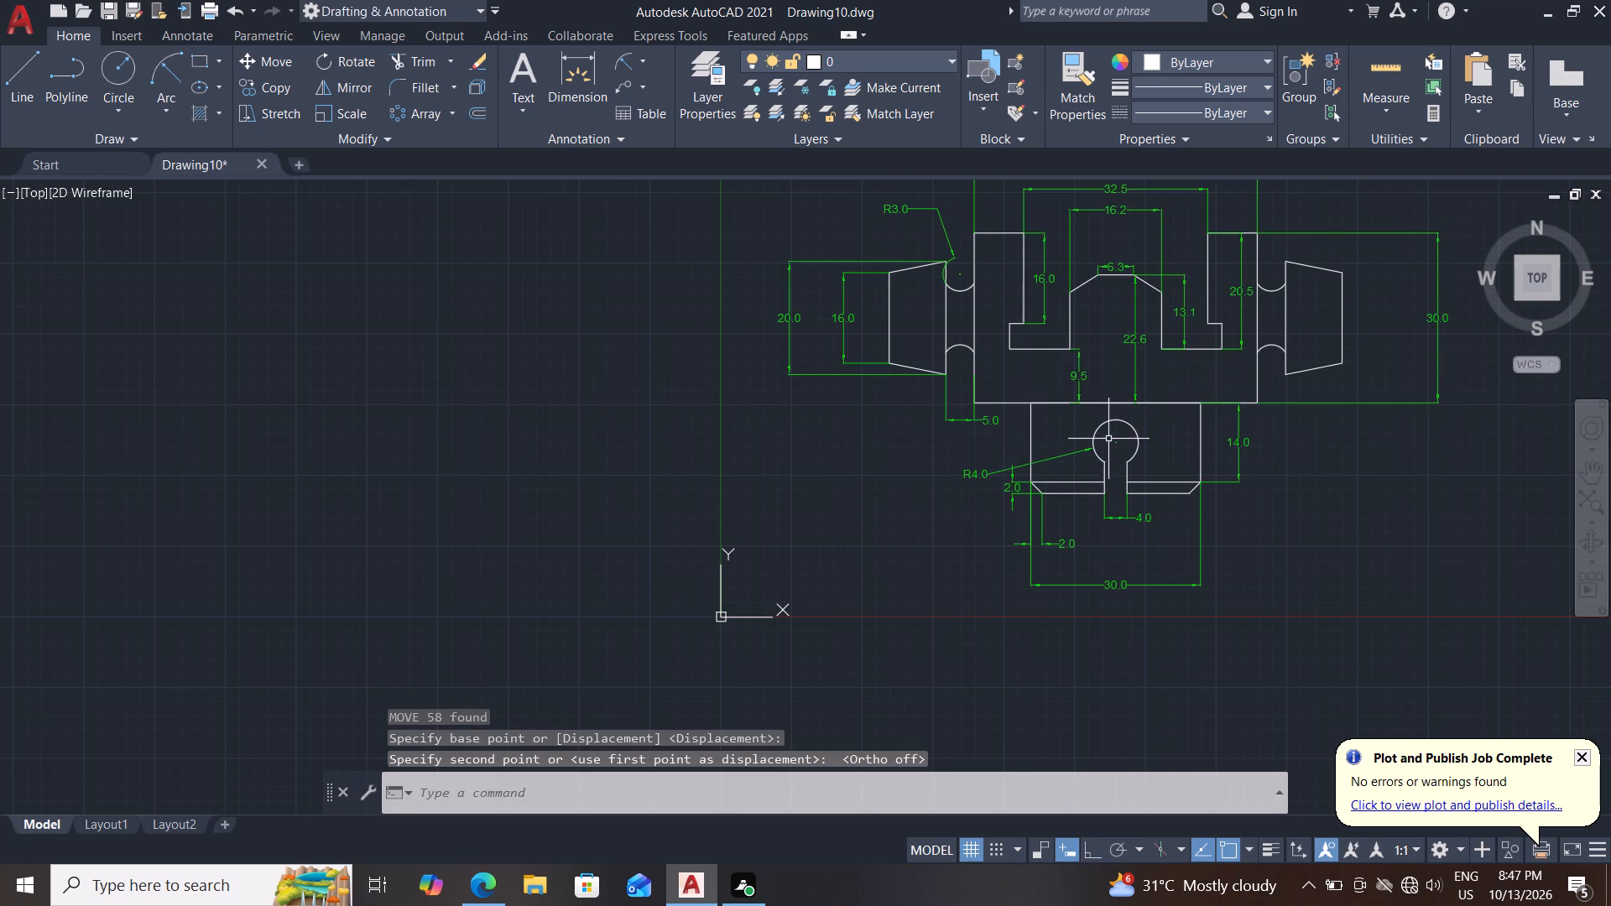
Copy the entire dimensioned drawing from the keyhole circle's center, placing the duplicate about 126 mm horizontally to the right.
middle_click_drag(1006, 453, 837, 483)
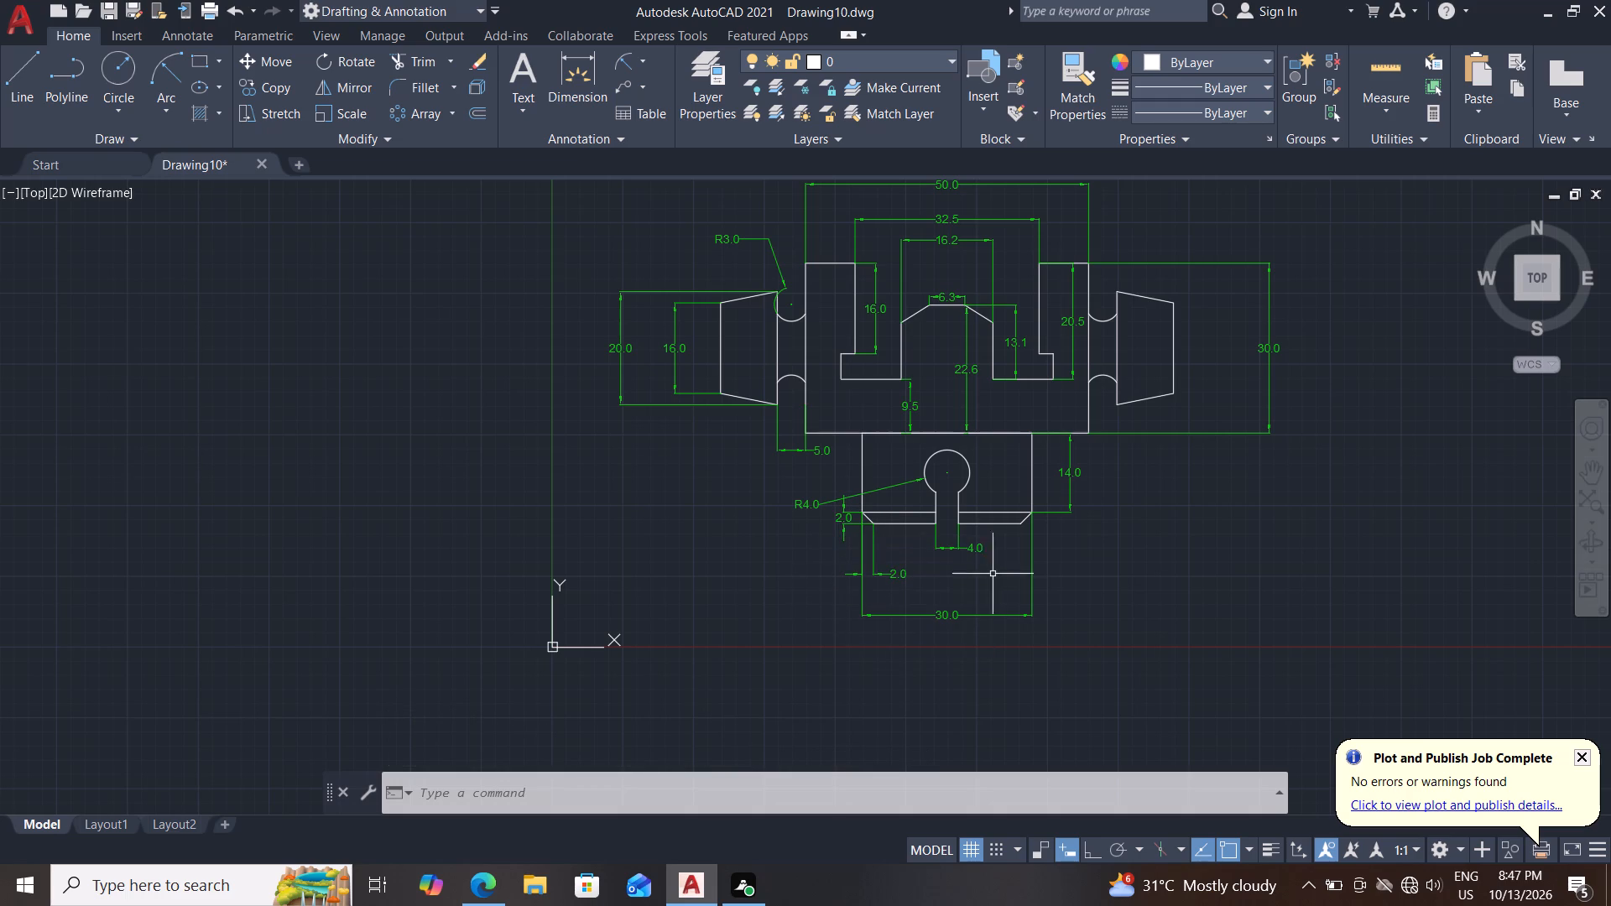
middle_click_drag(1097, 591, 1084, 600)
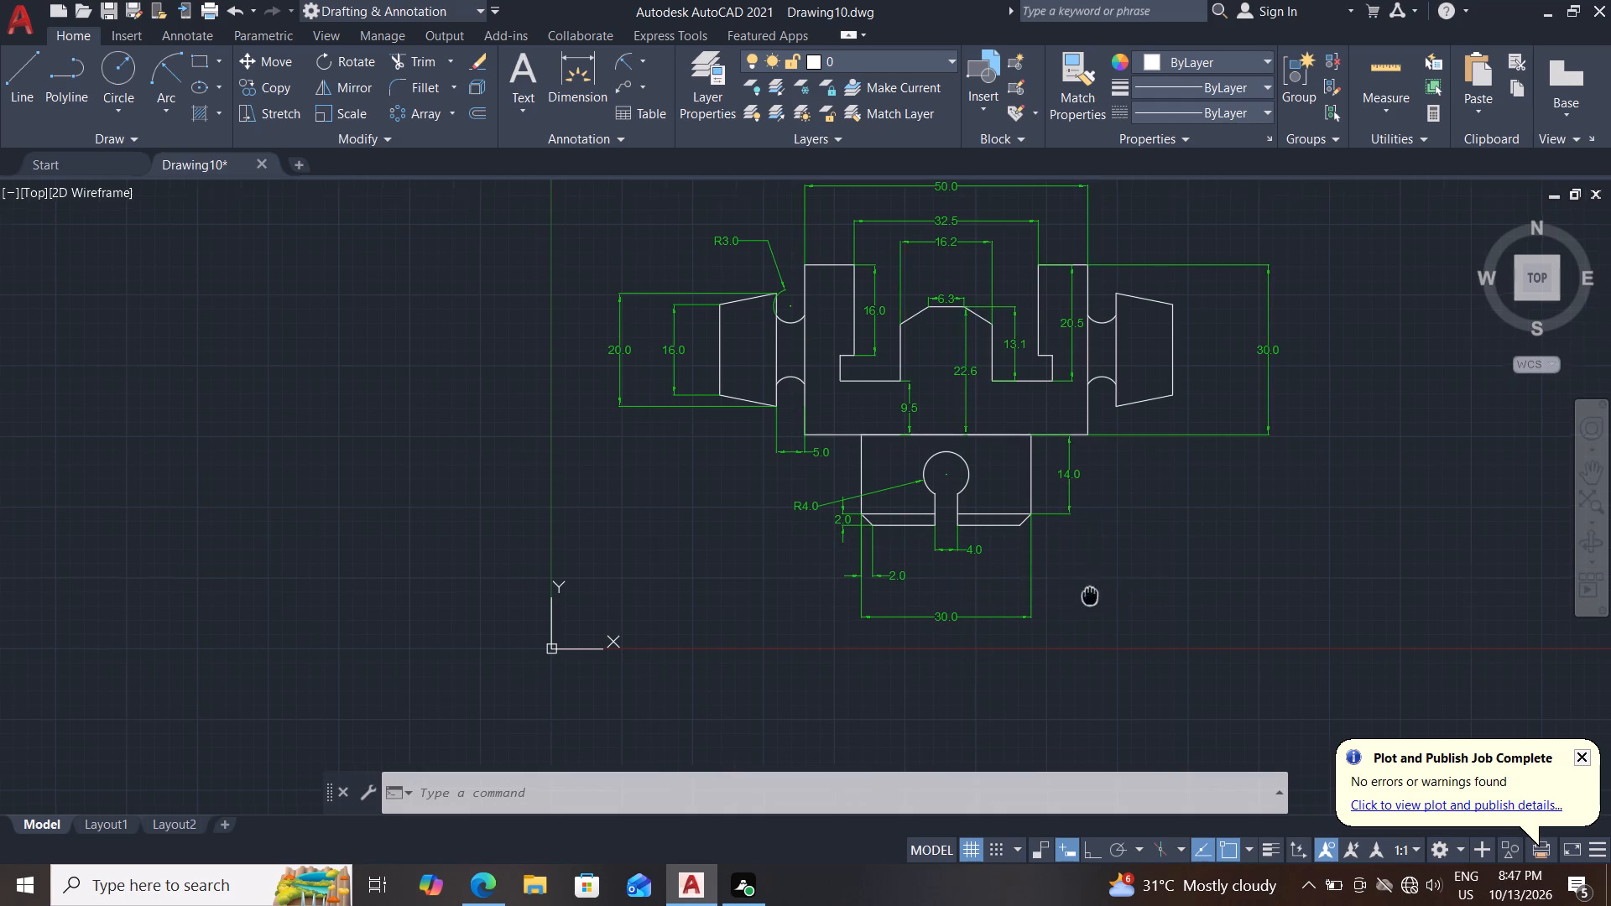
middle_click_drag(1084, 600, 978, 649)
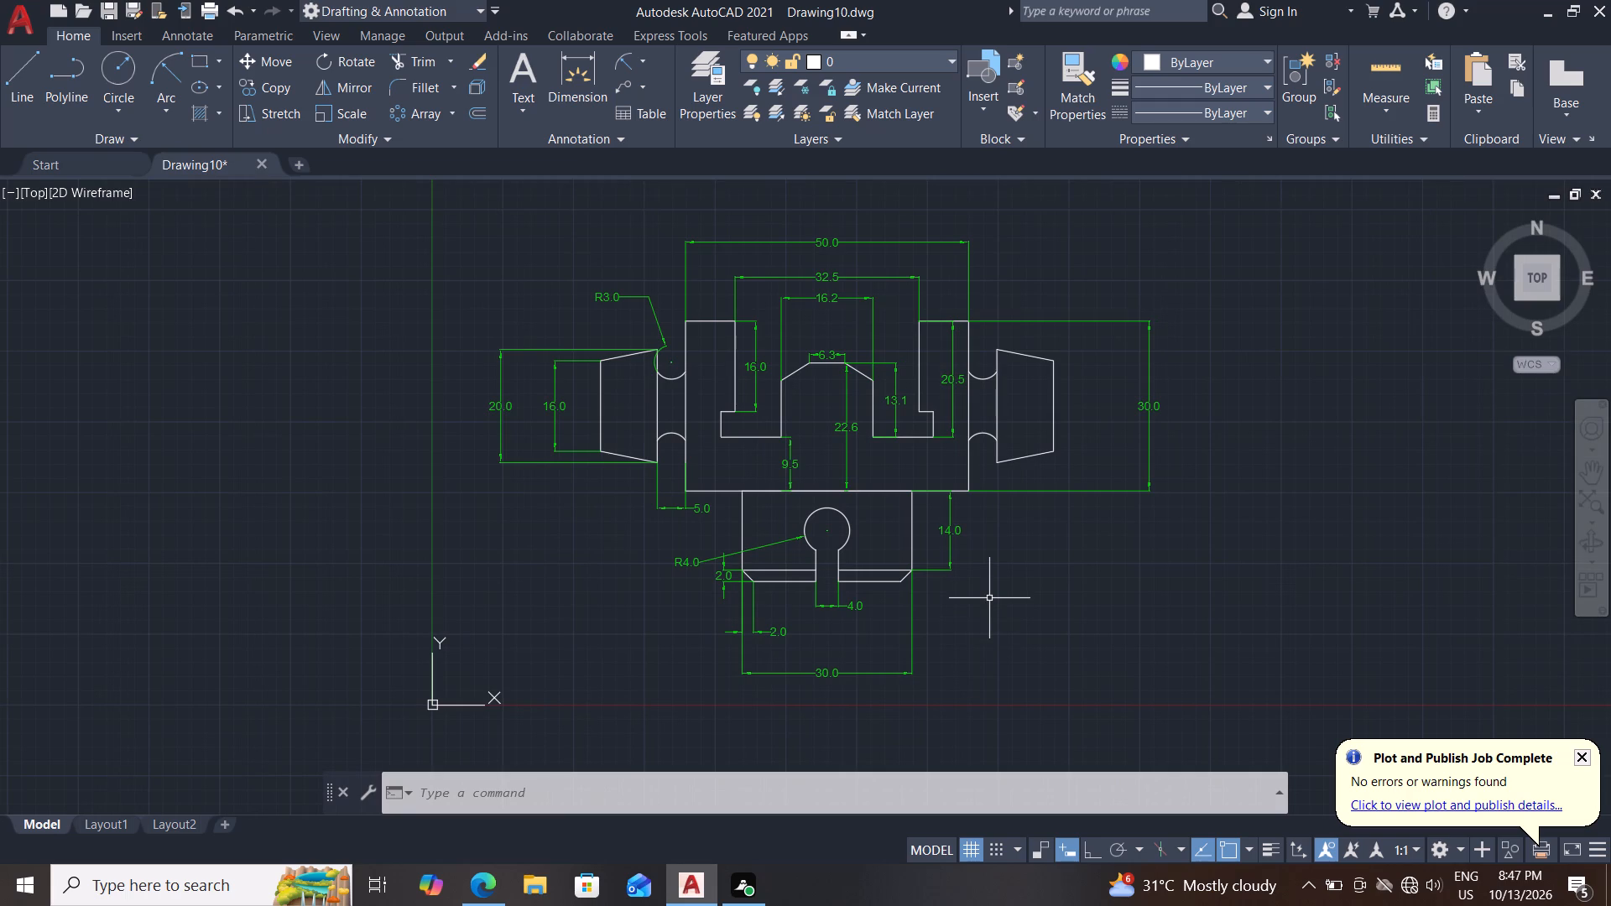
scroll(989, 596, "down", 1)
middle_click_drag(1012, 594, 984, 575)
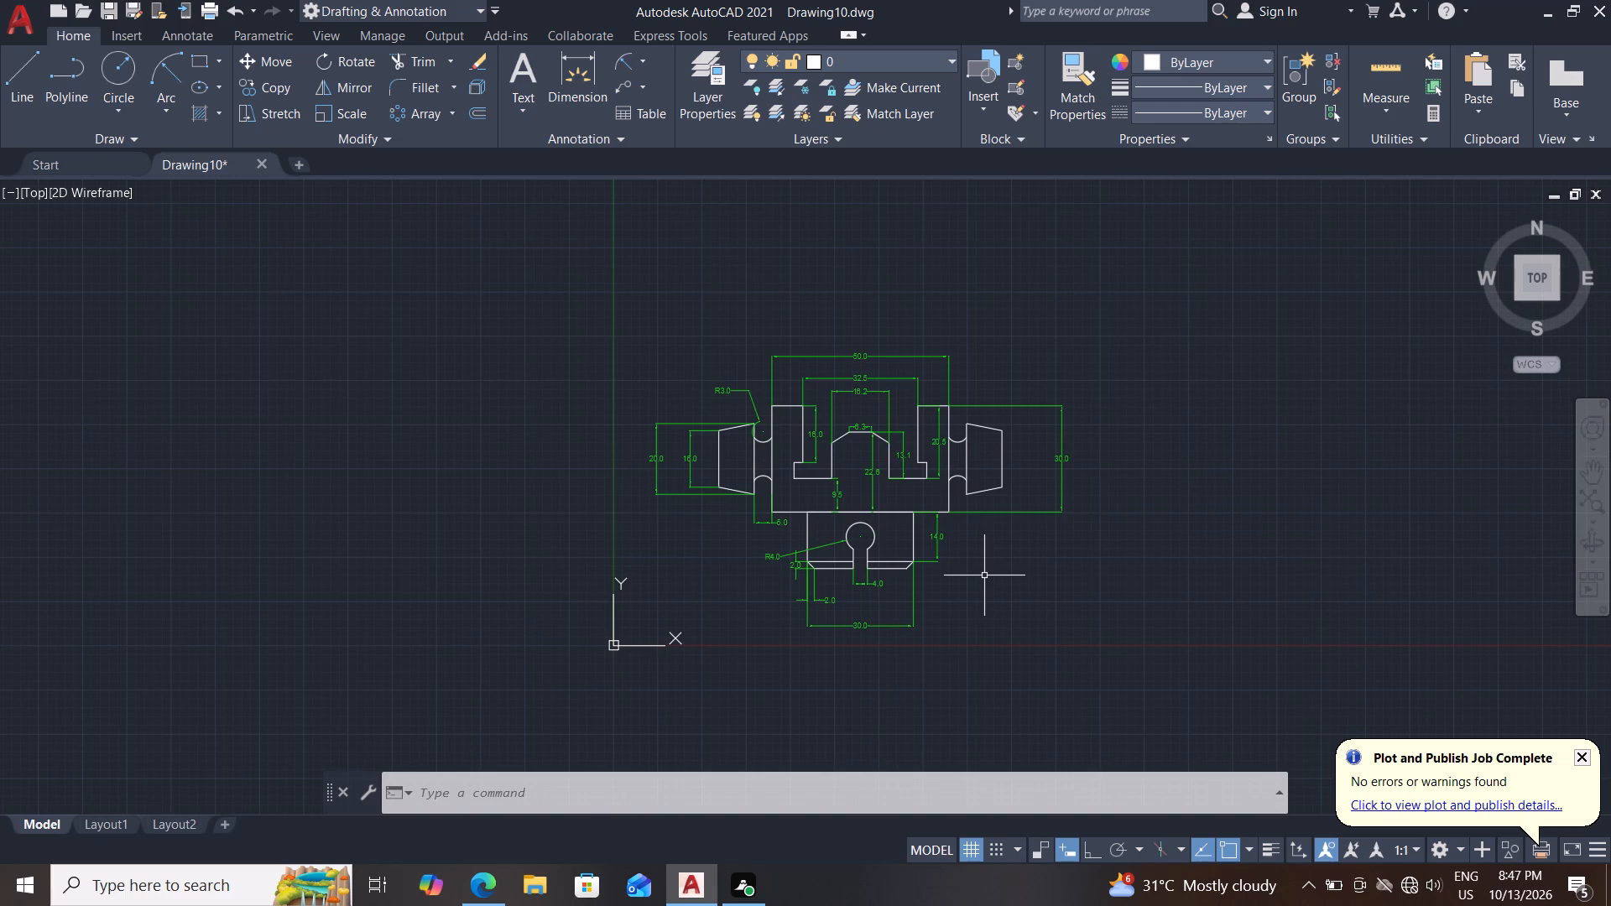
left_click(1121, 334)
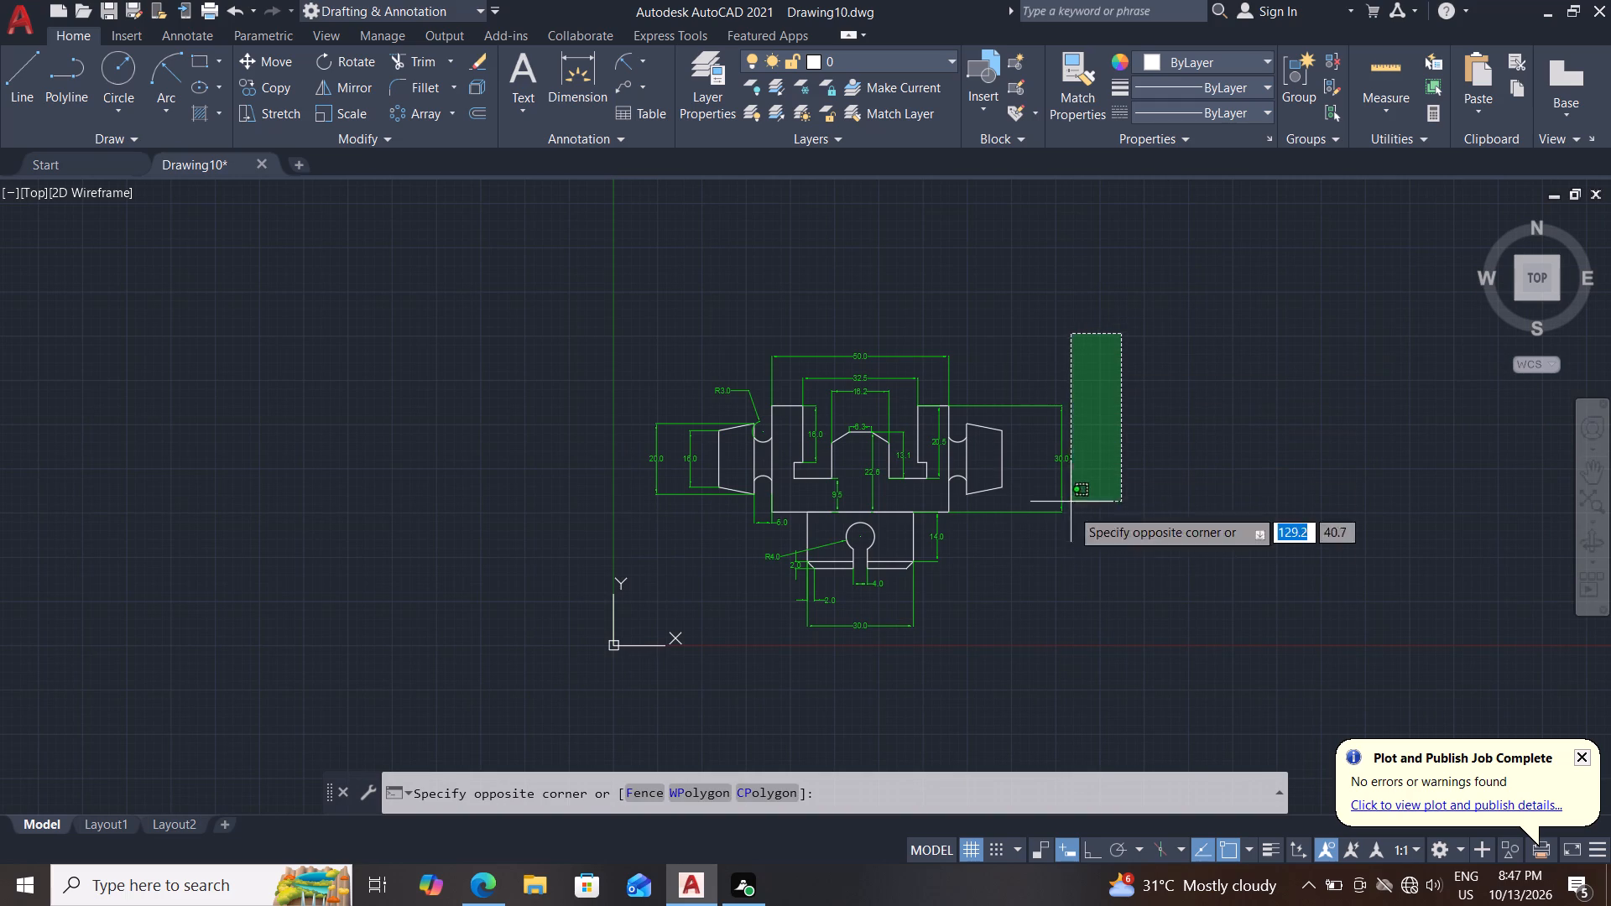
left_click(614, 660)
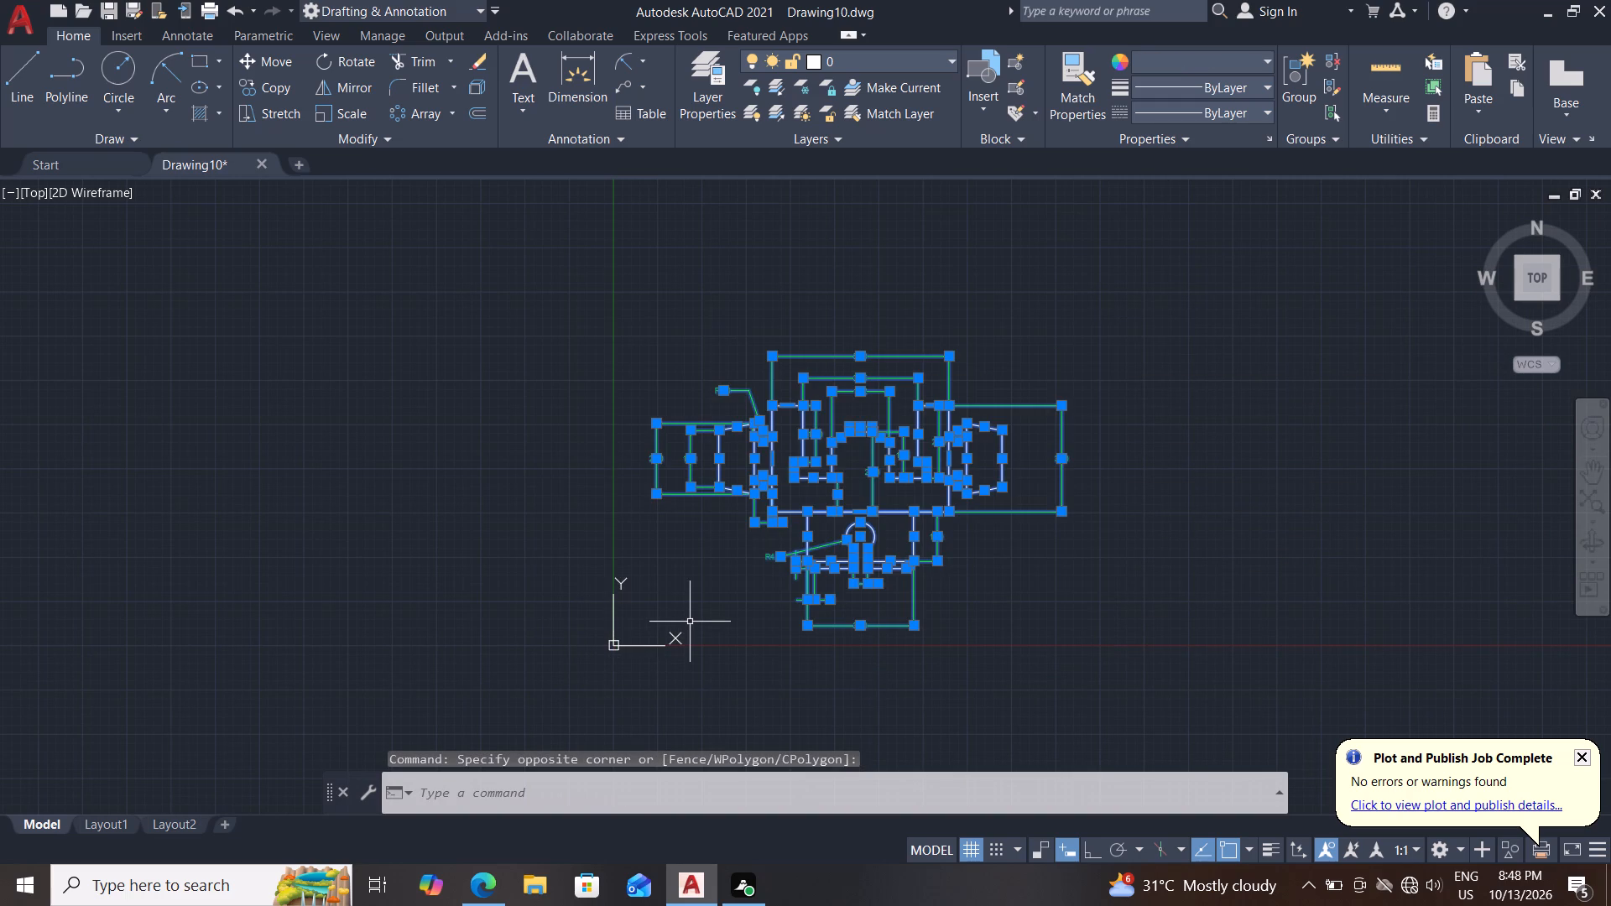
type("co")
key("Return")
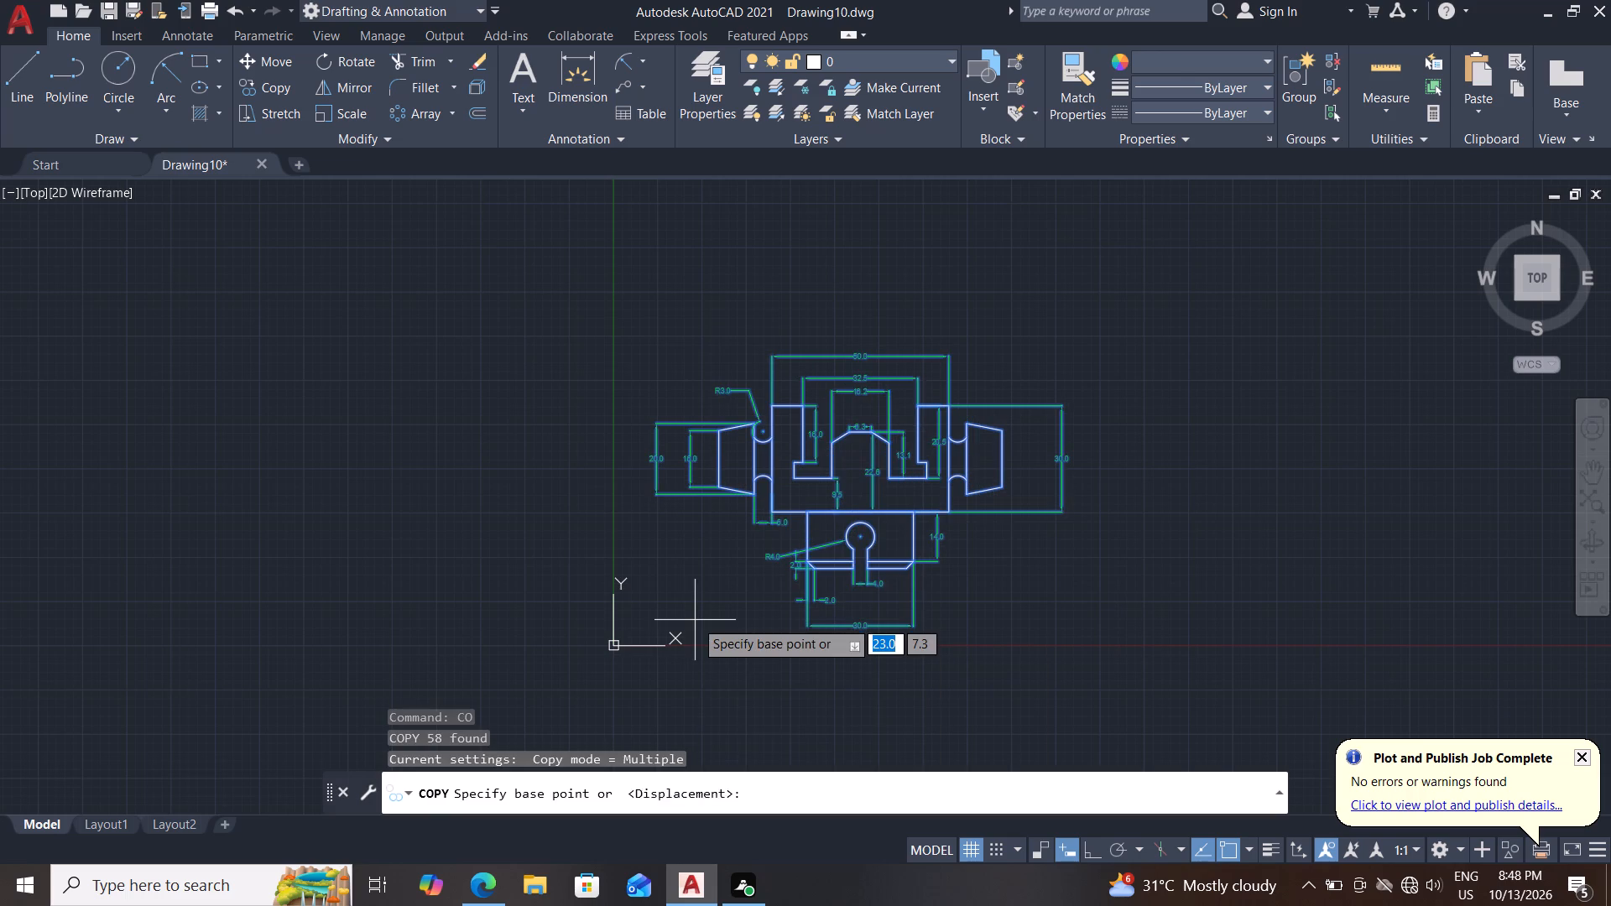
scroll(832, 541, "up", 2)
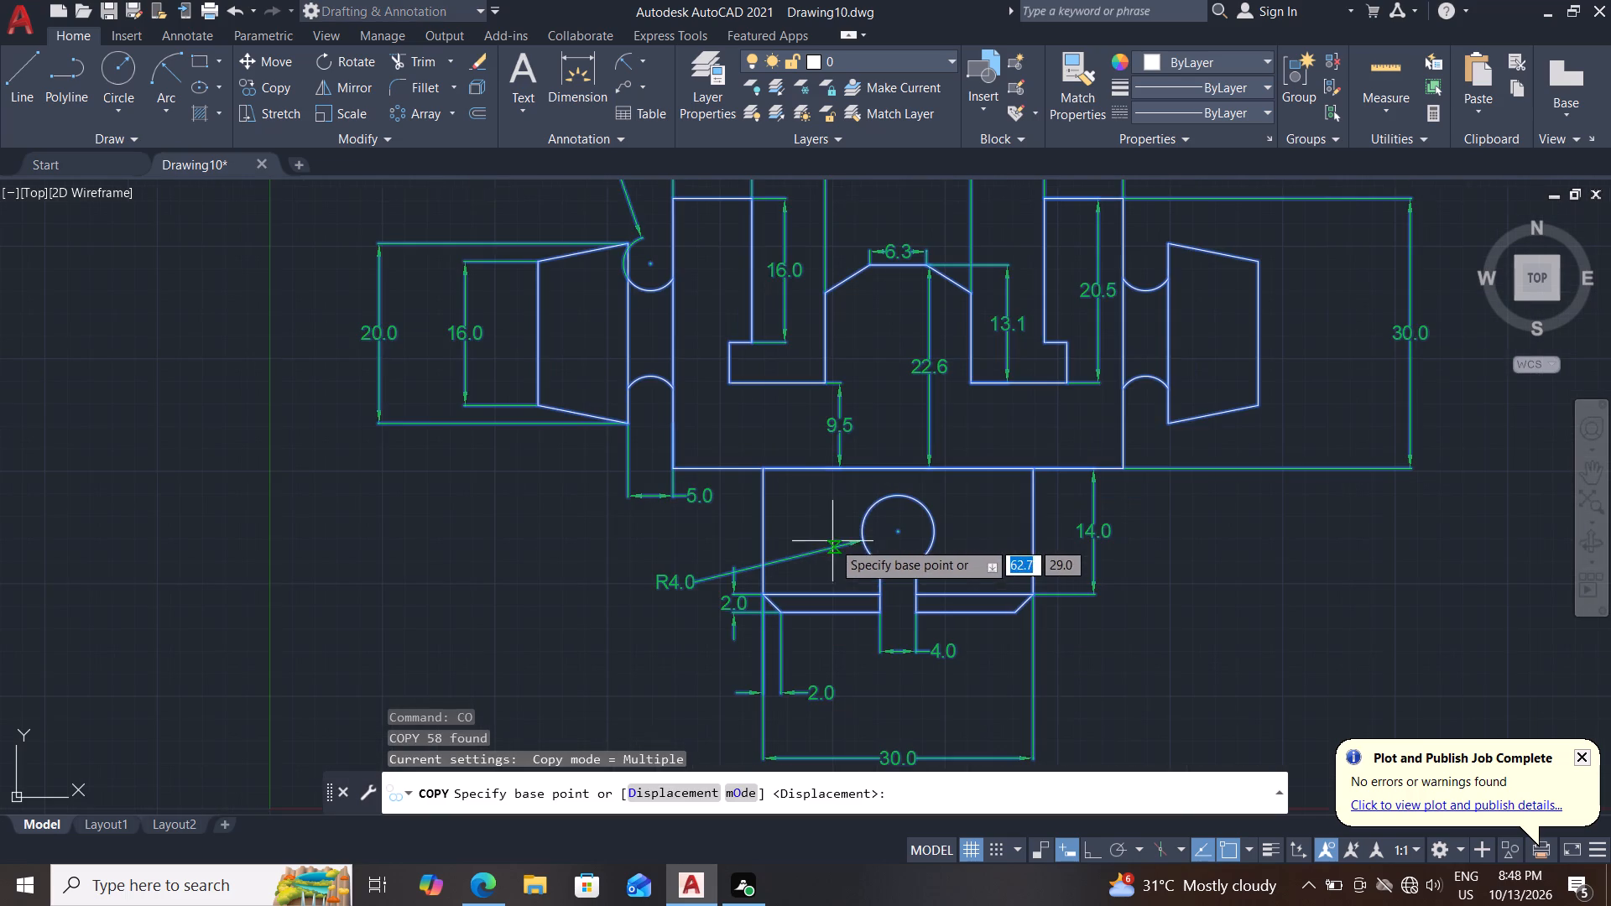
left_click(894, 534)
scroll(894, 534, "down", 3)
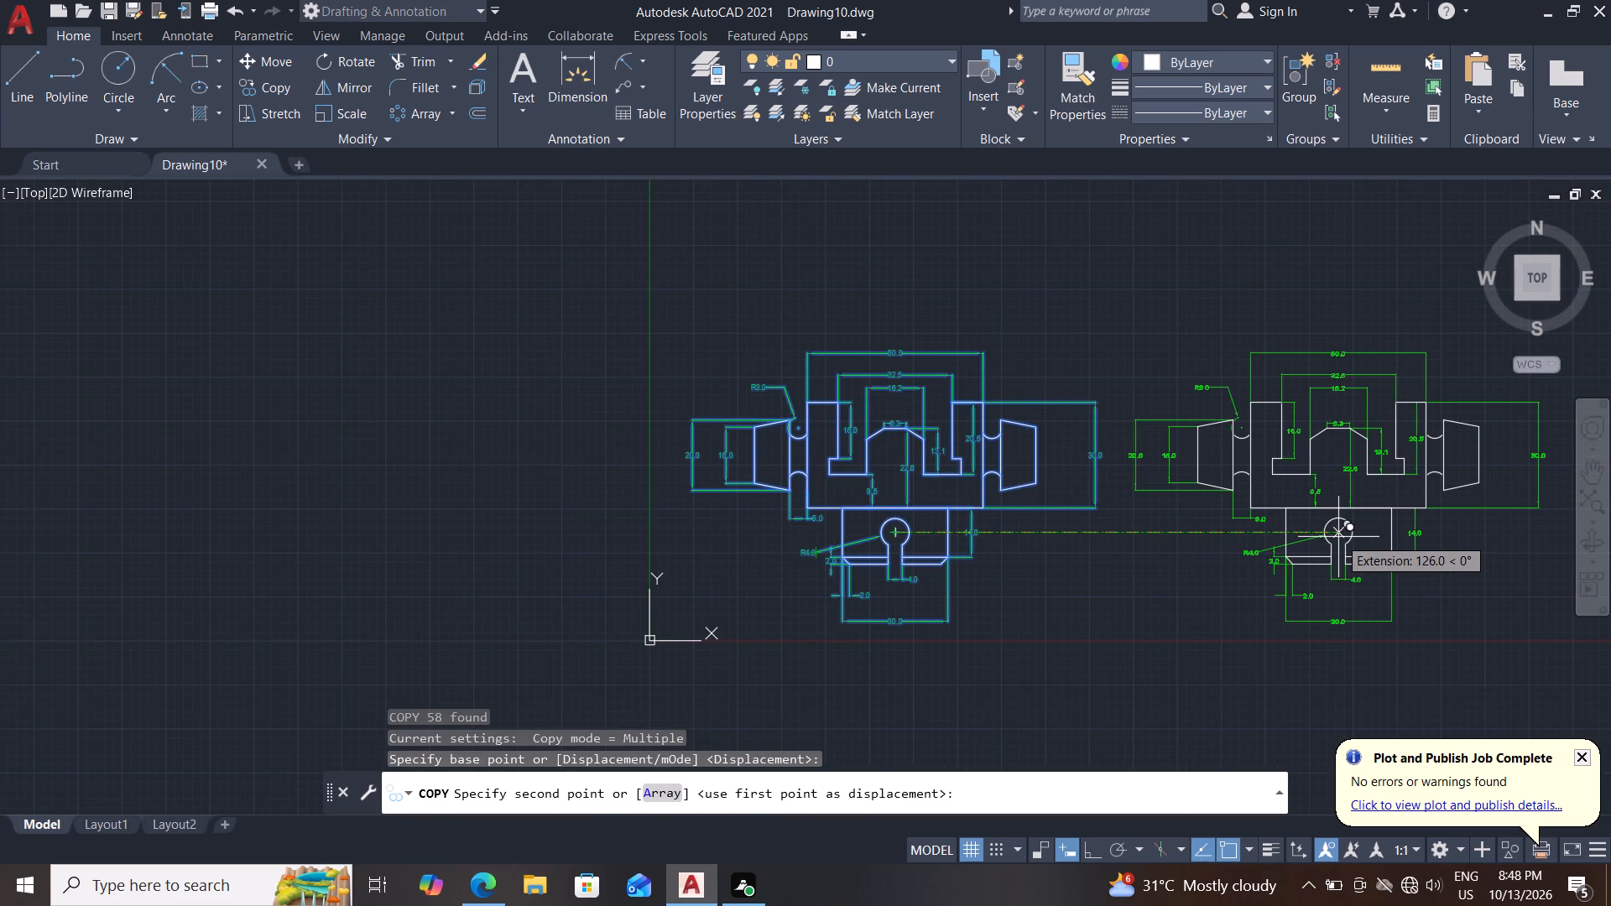
left_click(1338, 537)
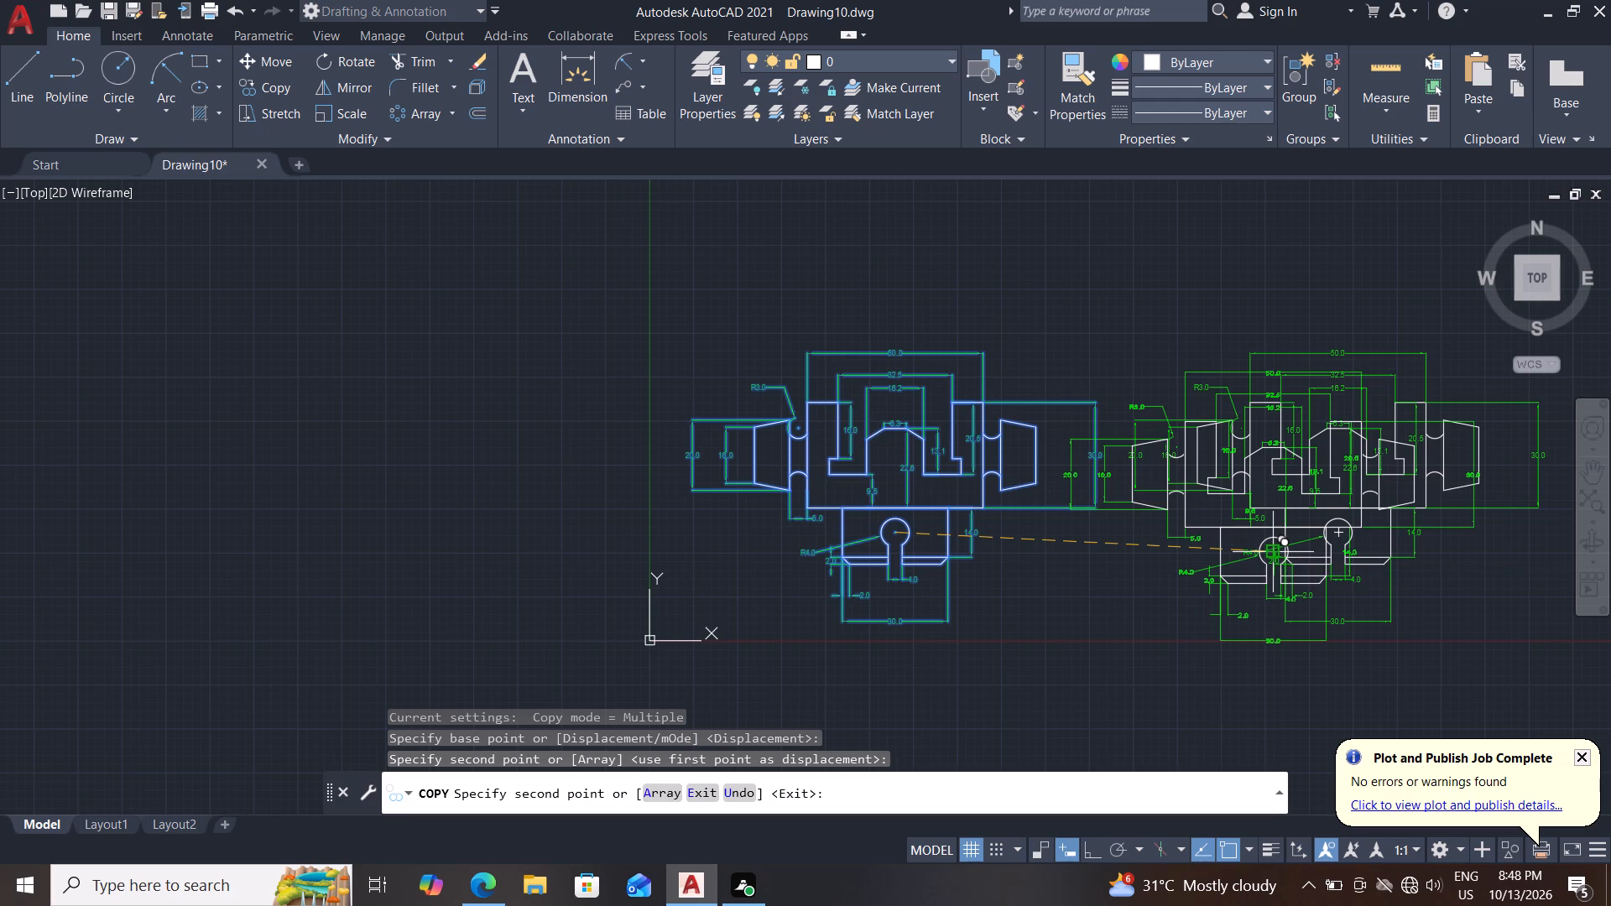
key("Escape")
key("Escape")
Delete the lower block's dimensions on the right-hand copy: both 2.0 chamfer dimensions, the 4.0 slot, 30.0 width and 14.0 height.
middle_click_drag(1321, 596, 1246, 596)
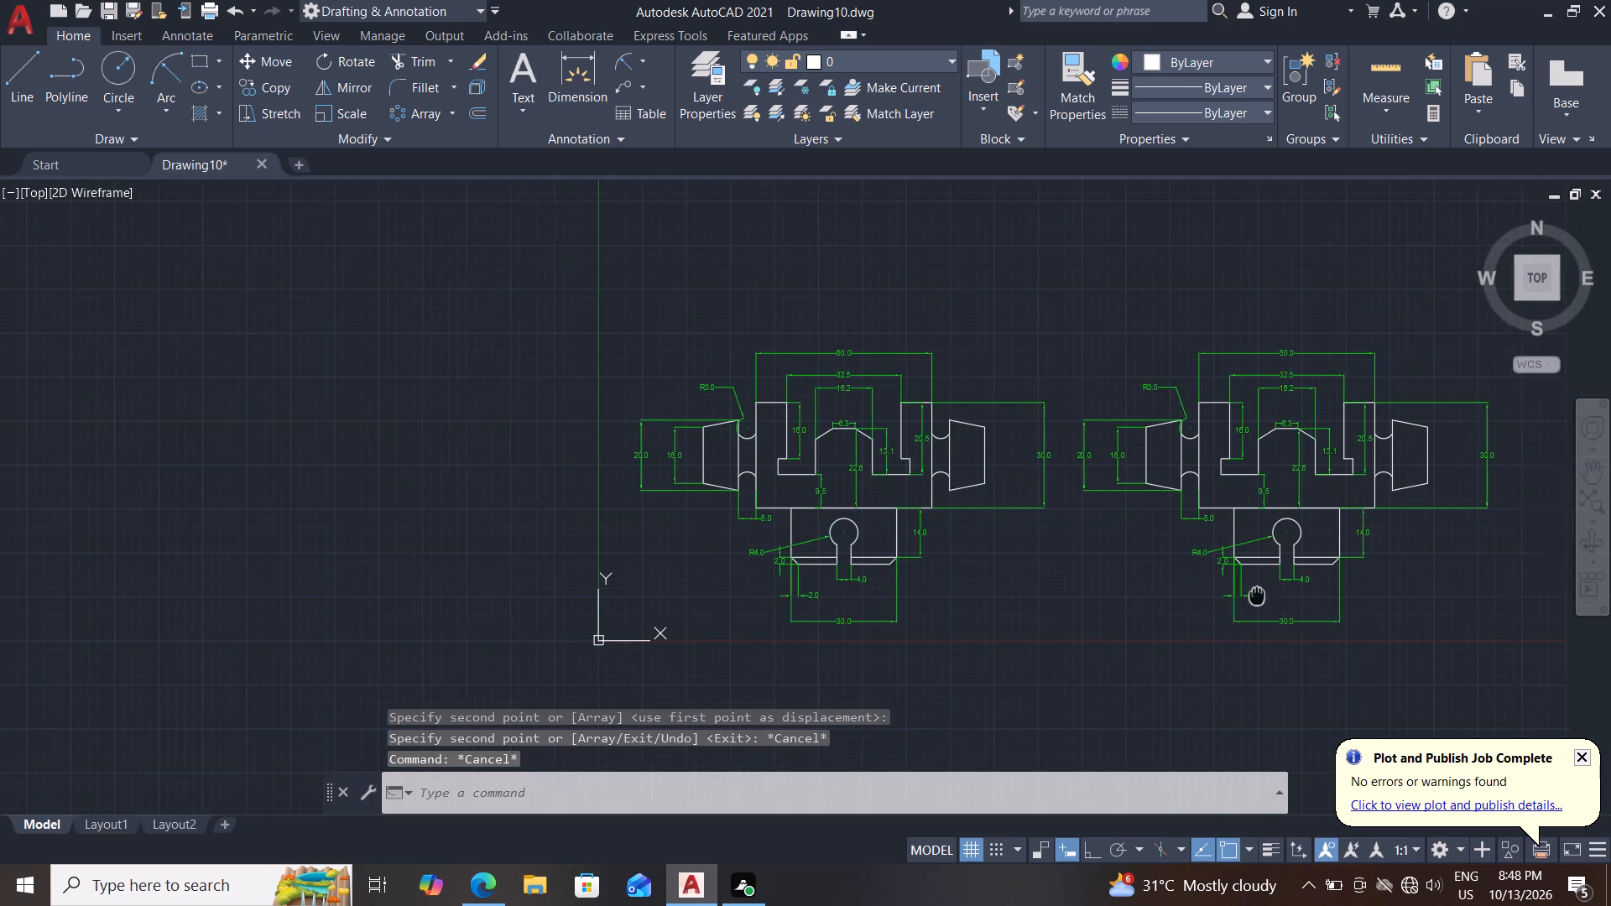
middle_click_drag(1246, 596, 1056, 591)
scroll(1106, 570, "up", 2)
left_click_drag(1209, 565, 1195, 568)
left_click(819, 653)
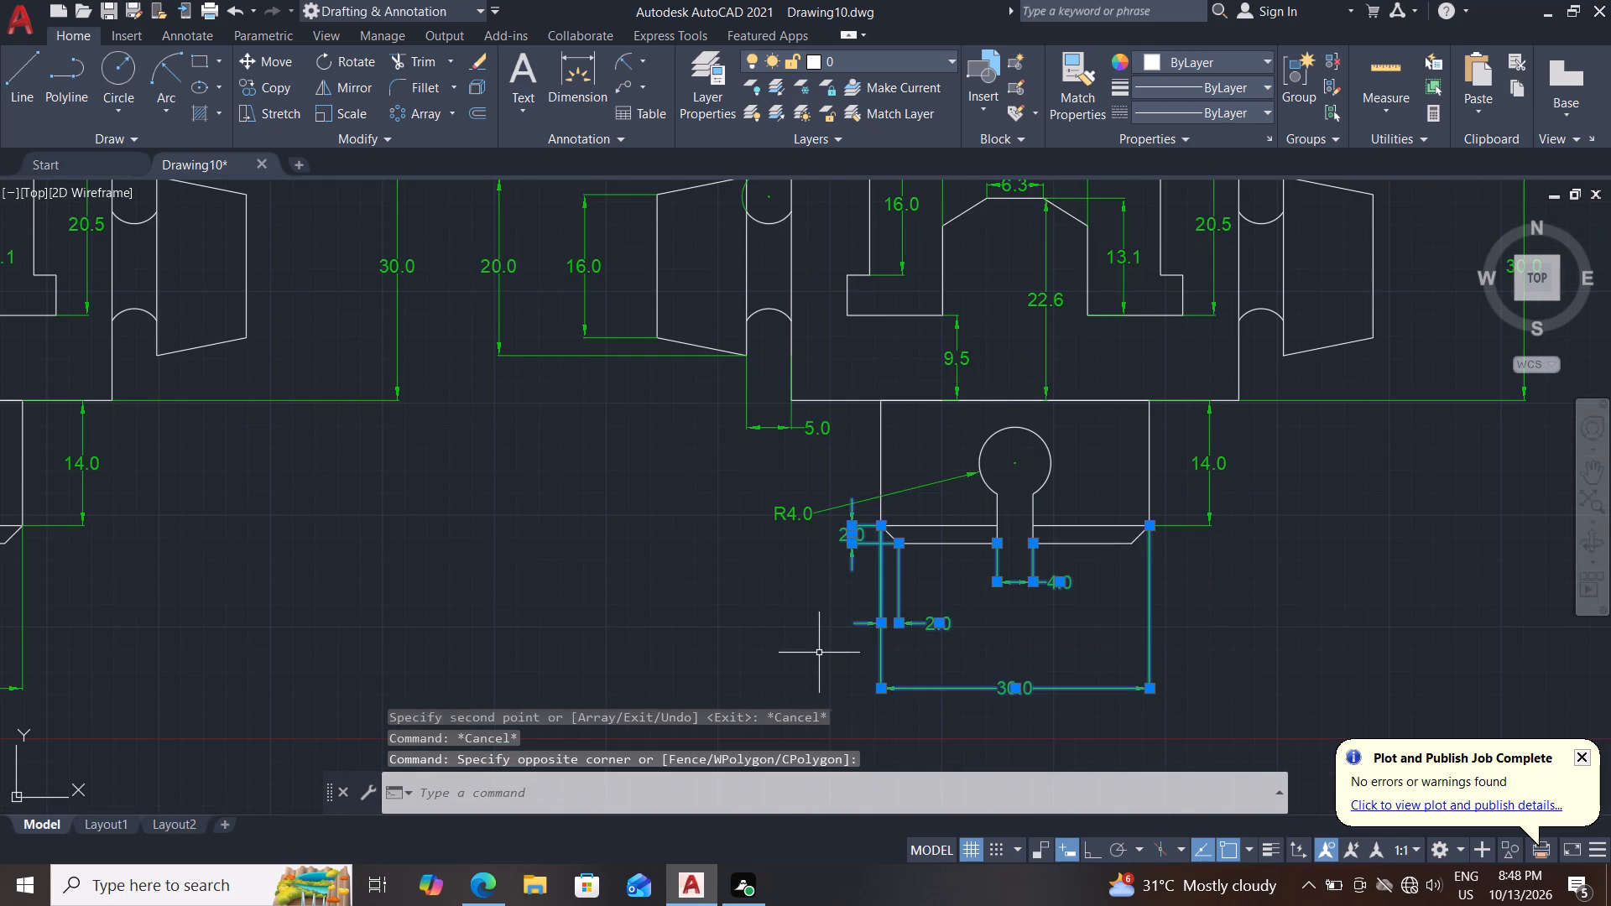
key("Delete")
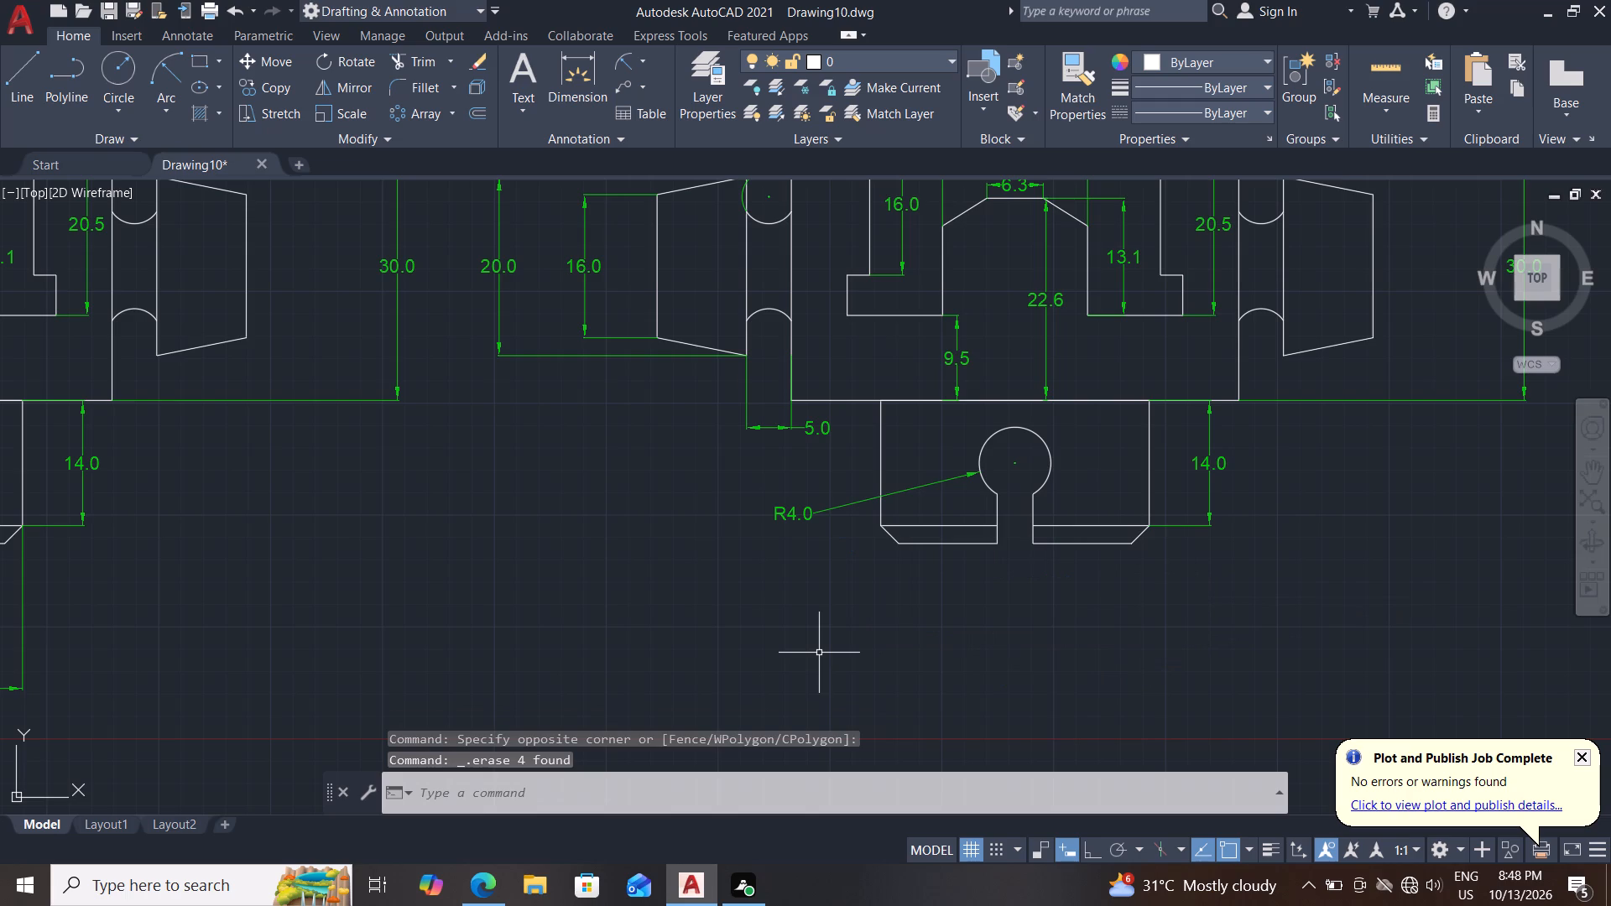
left_click(1242, 458)
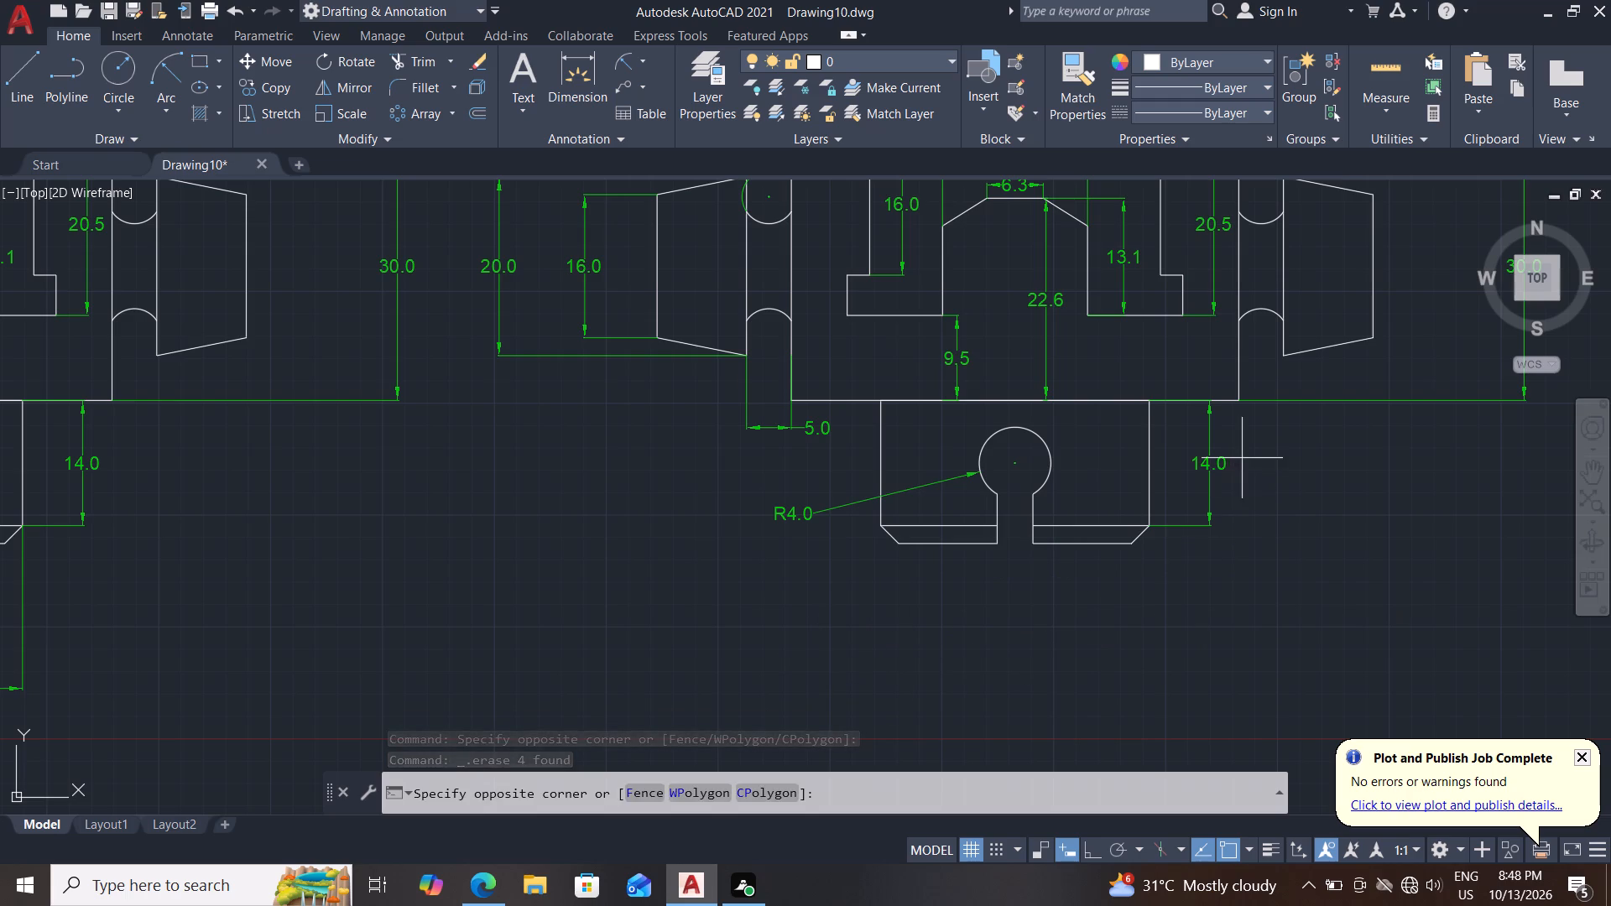
left_click(1195, 511)
key("Delete")
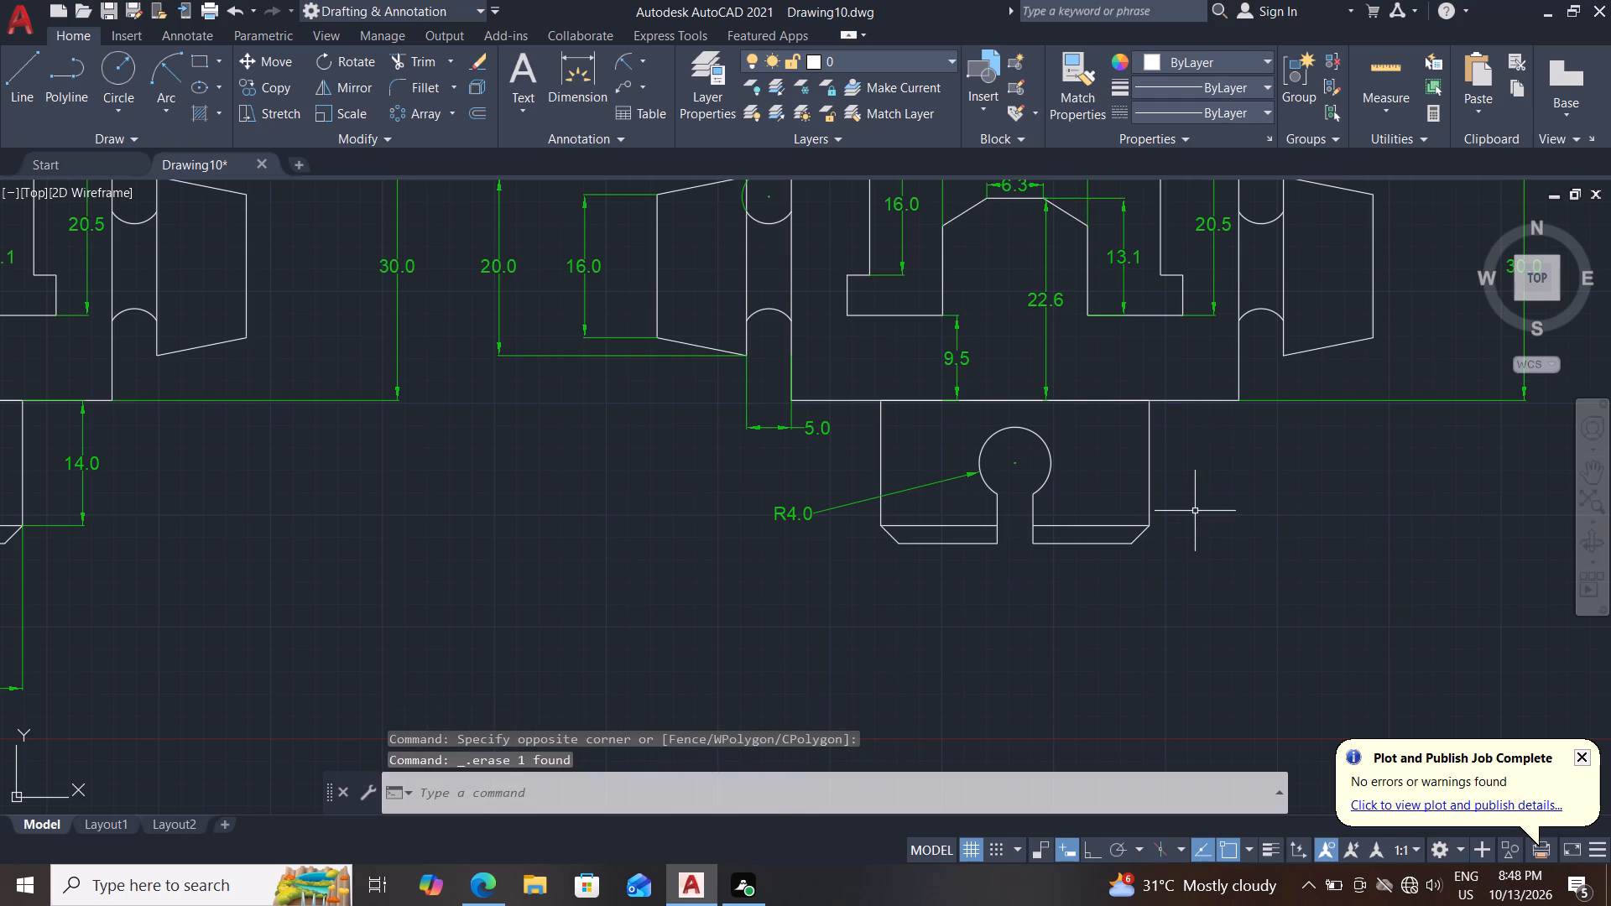
Delete the 30.0 overall height dimension on the right side of the copied part.
scroll(1191, 506, "down", 2)
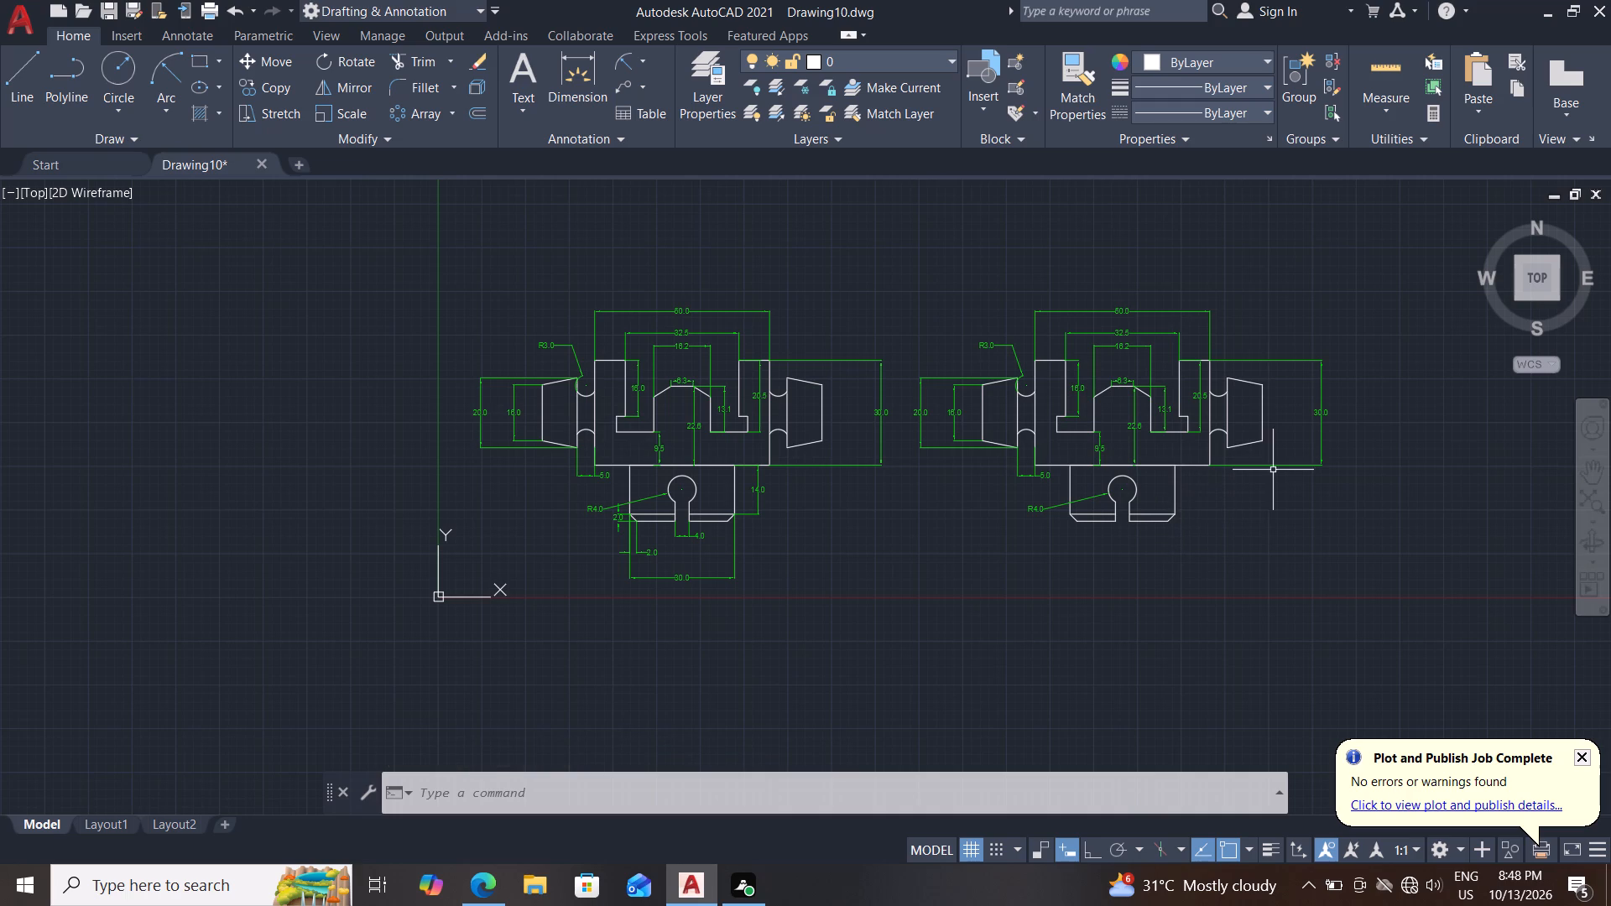
middle_click_drag(1261, 476, 1216, 497)
left_click_drag(1307, 355, 1306, 382)
left_click(1261, 538)
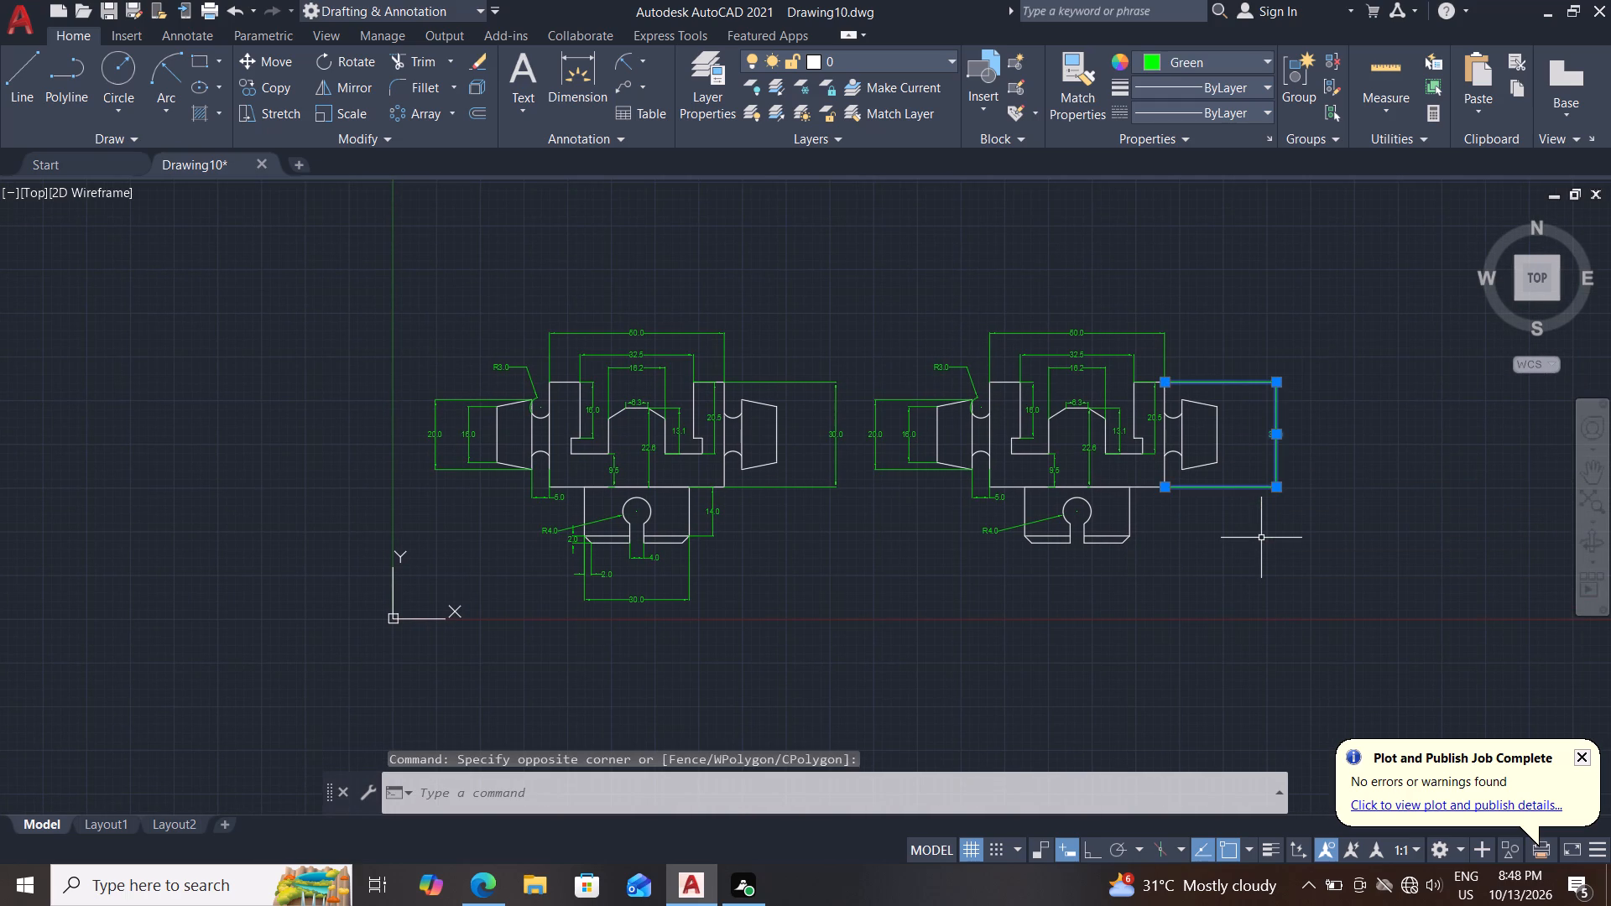
key("Delete")
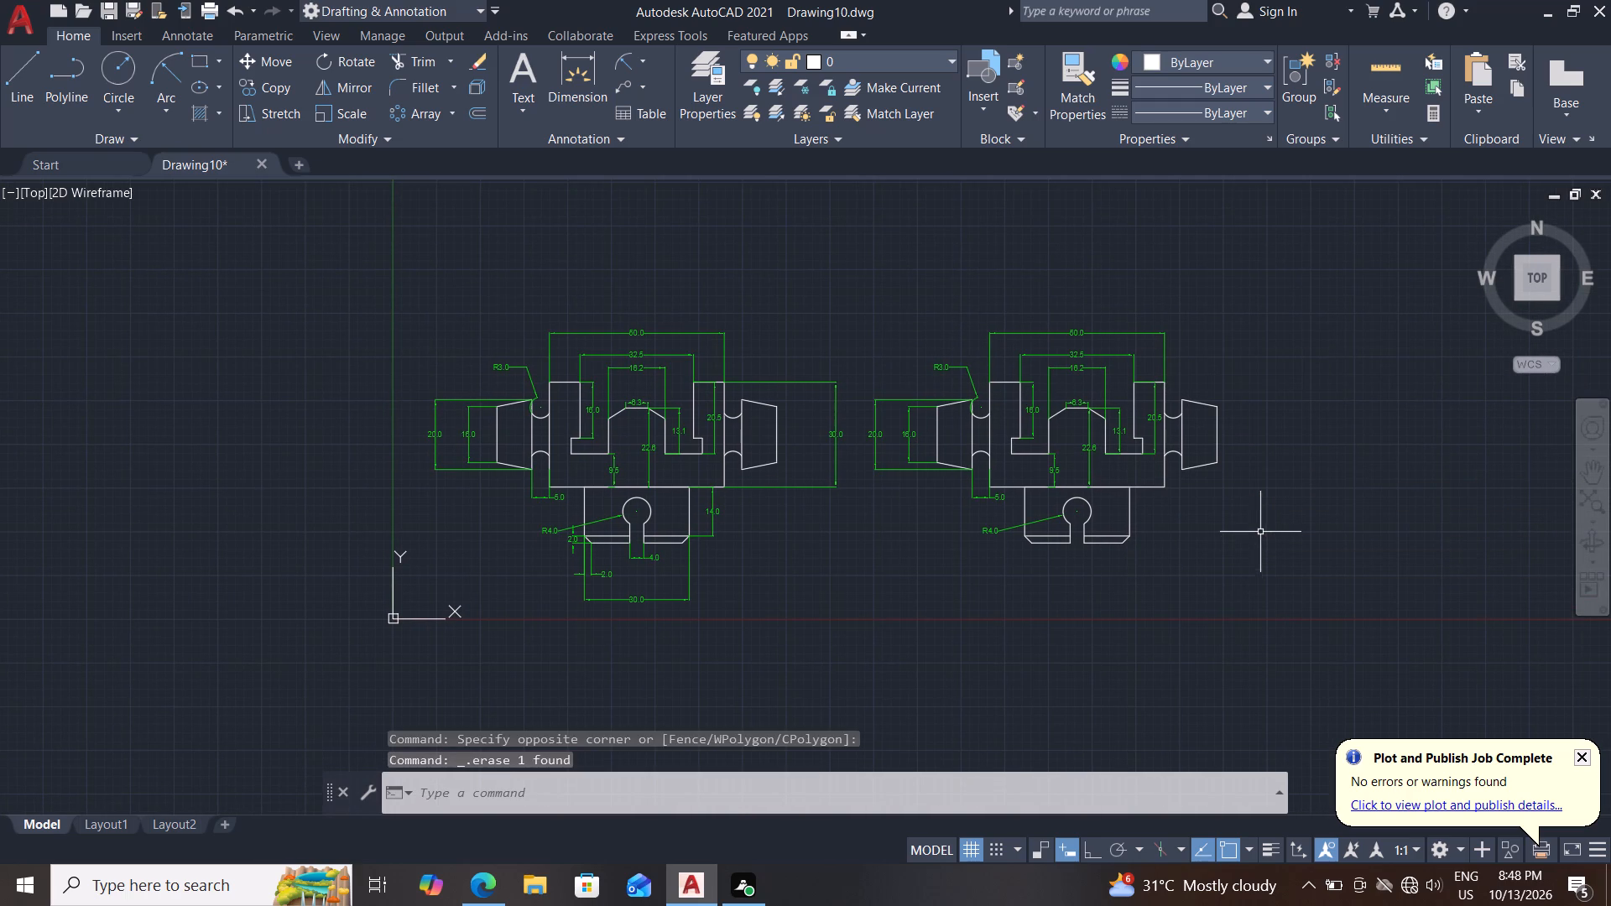
Delete the 50.0, 32.5 and 16.2 width dimensions above the copied part together with its R3.0 radius dimension.
scroll(1207, 441, "up", 3)
middle_click_drag(1186, 349, 1248, 616)
scroll(1214, 416, "down", 1)
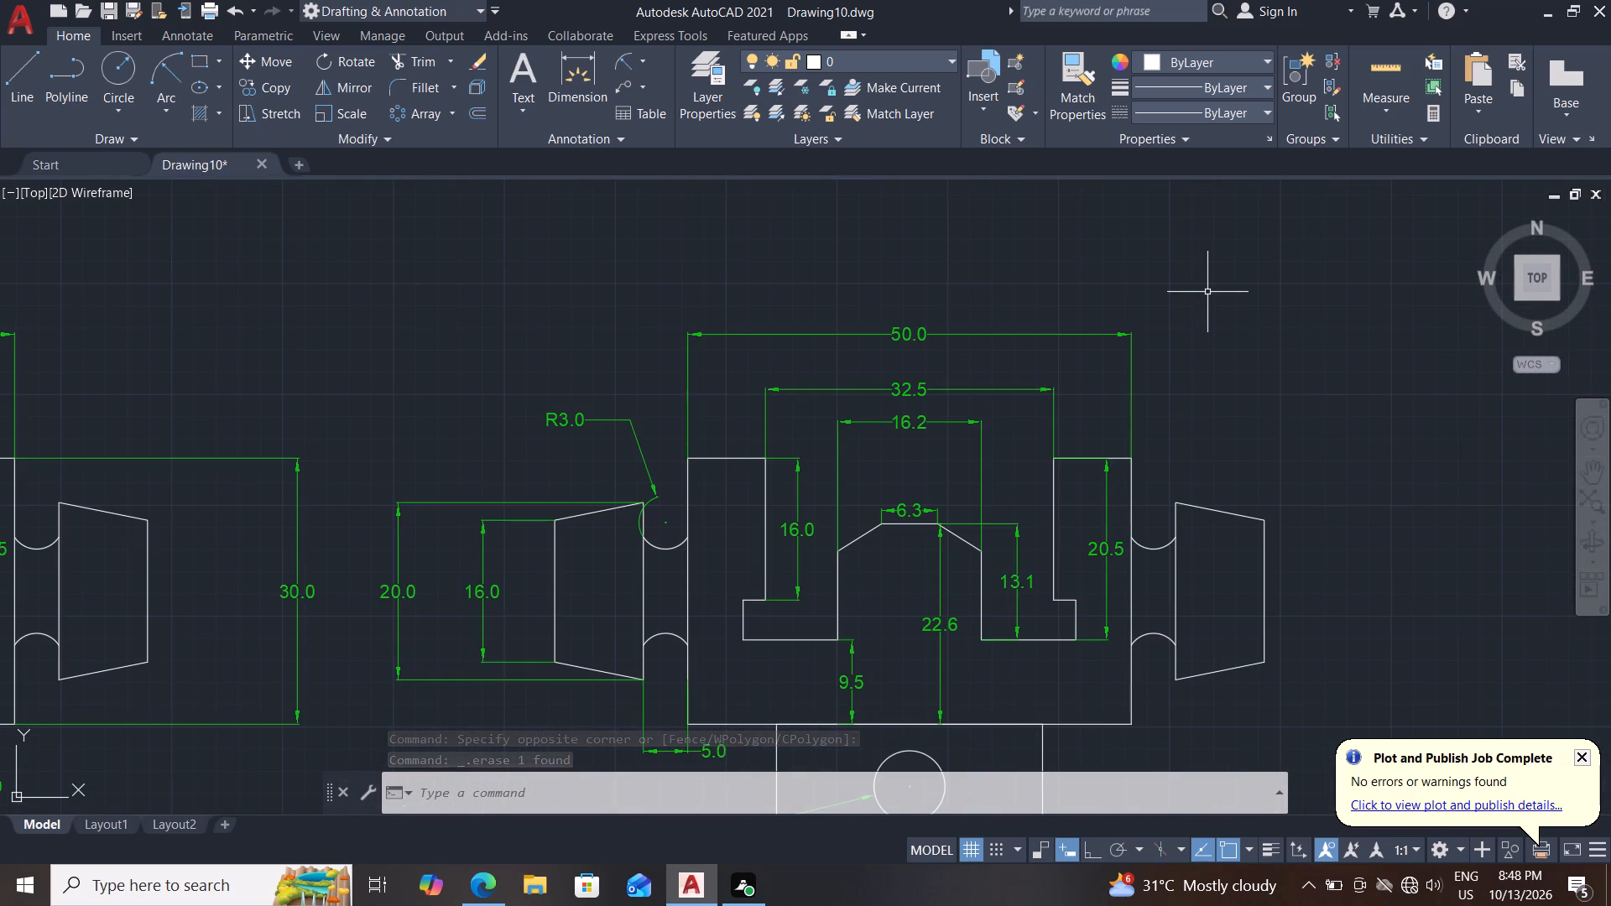
left_click(1186, 294)
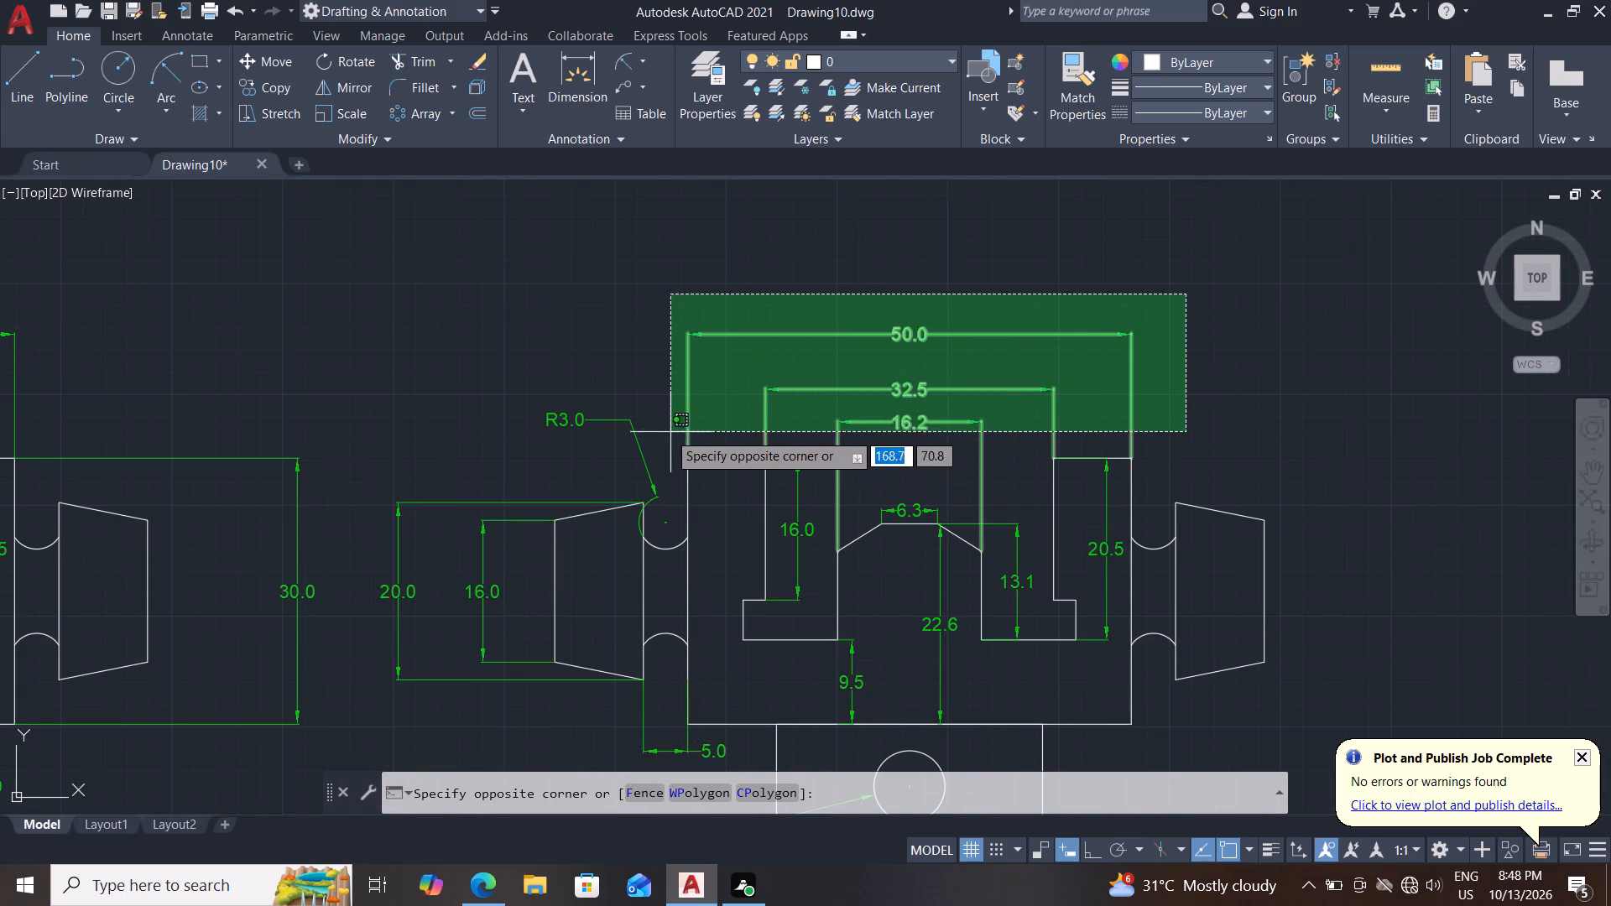
left_click(622, 435)
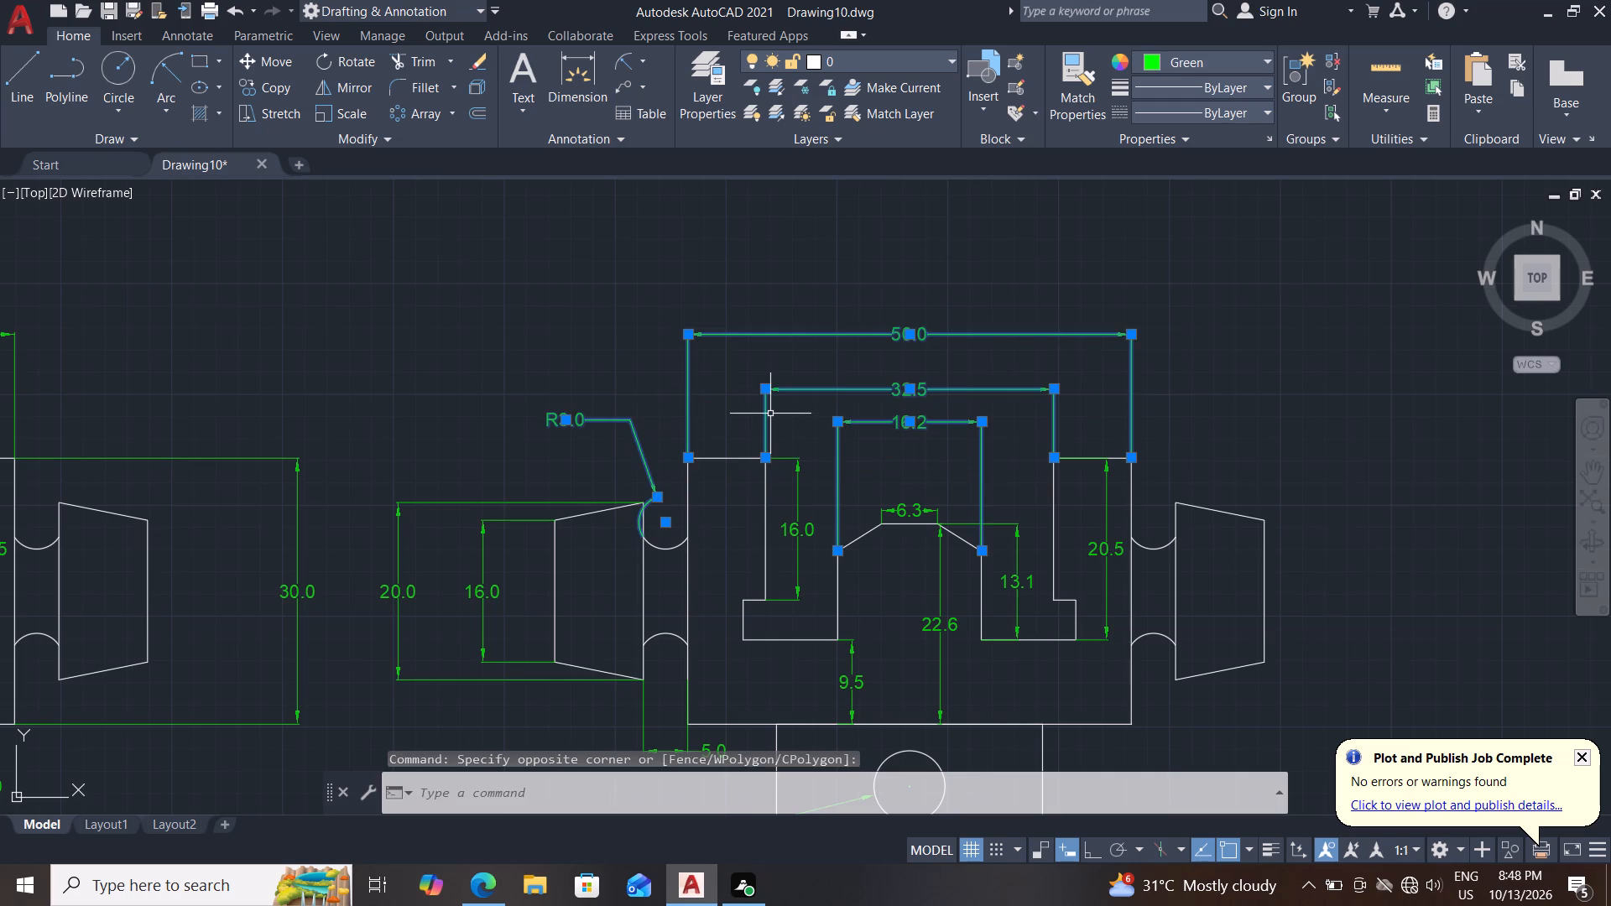
key("Delete")
Delete the 20.0 and 16.0 height dimensions beside the copied part's left tapered end.
middle_click_drag(811, 455, 910, 327)
left_click_drag(591, 322, 592, 339)
left_click(536, 619)
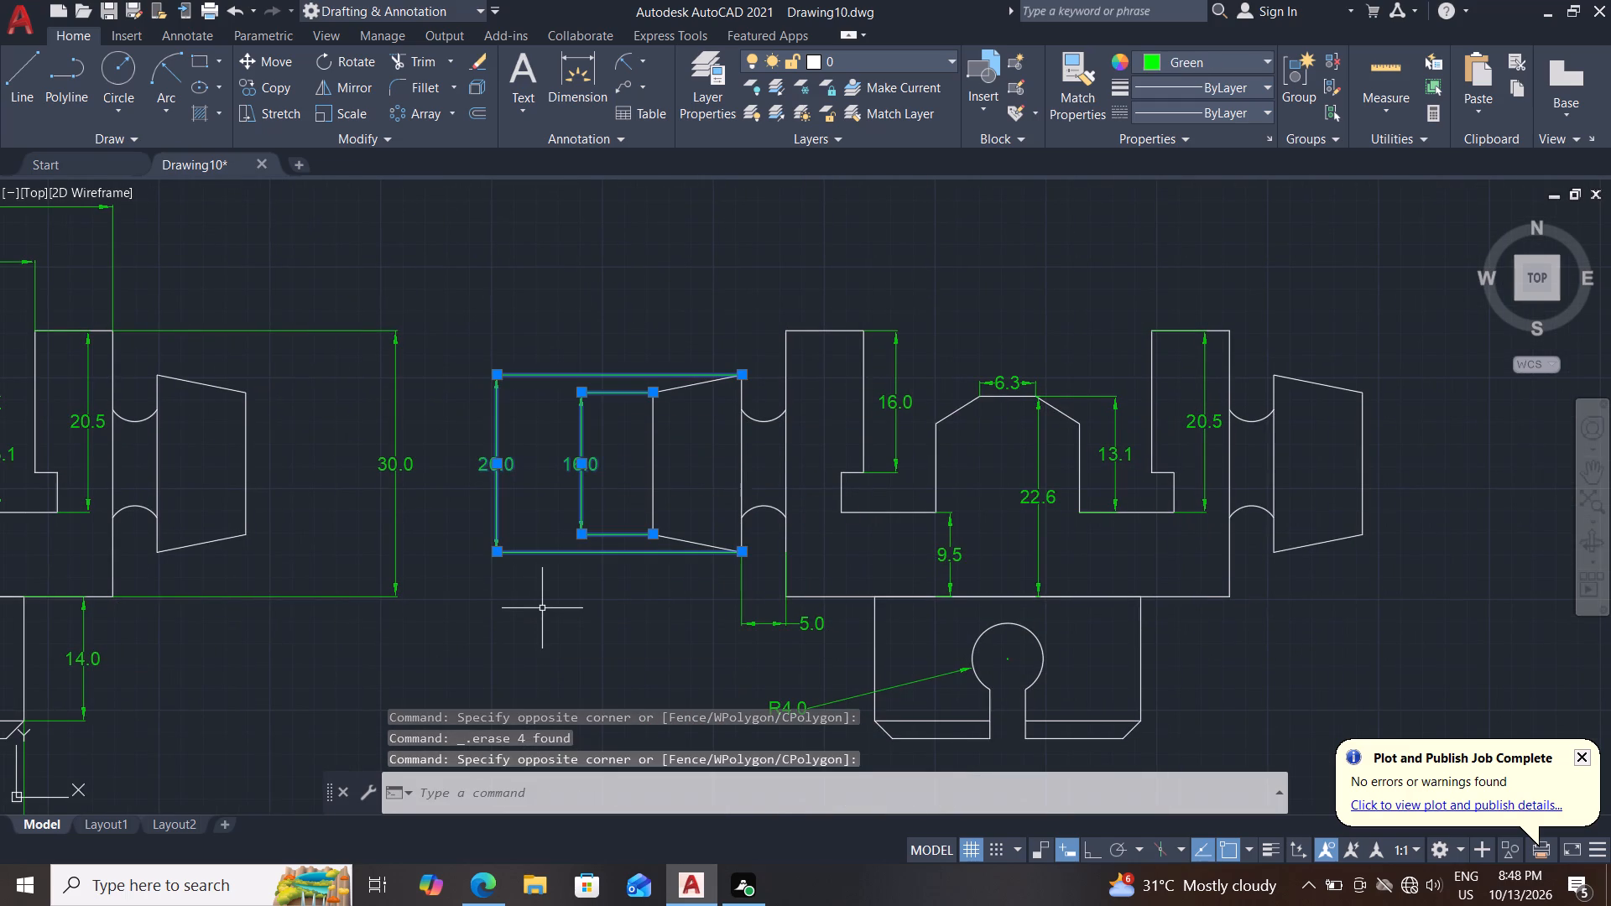
key("Delete")
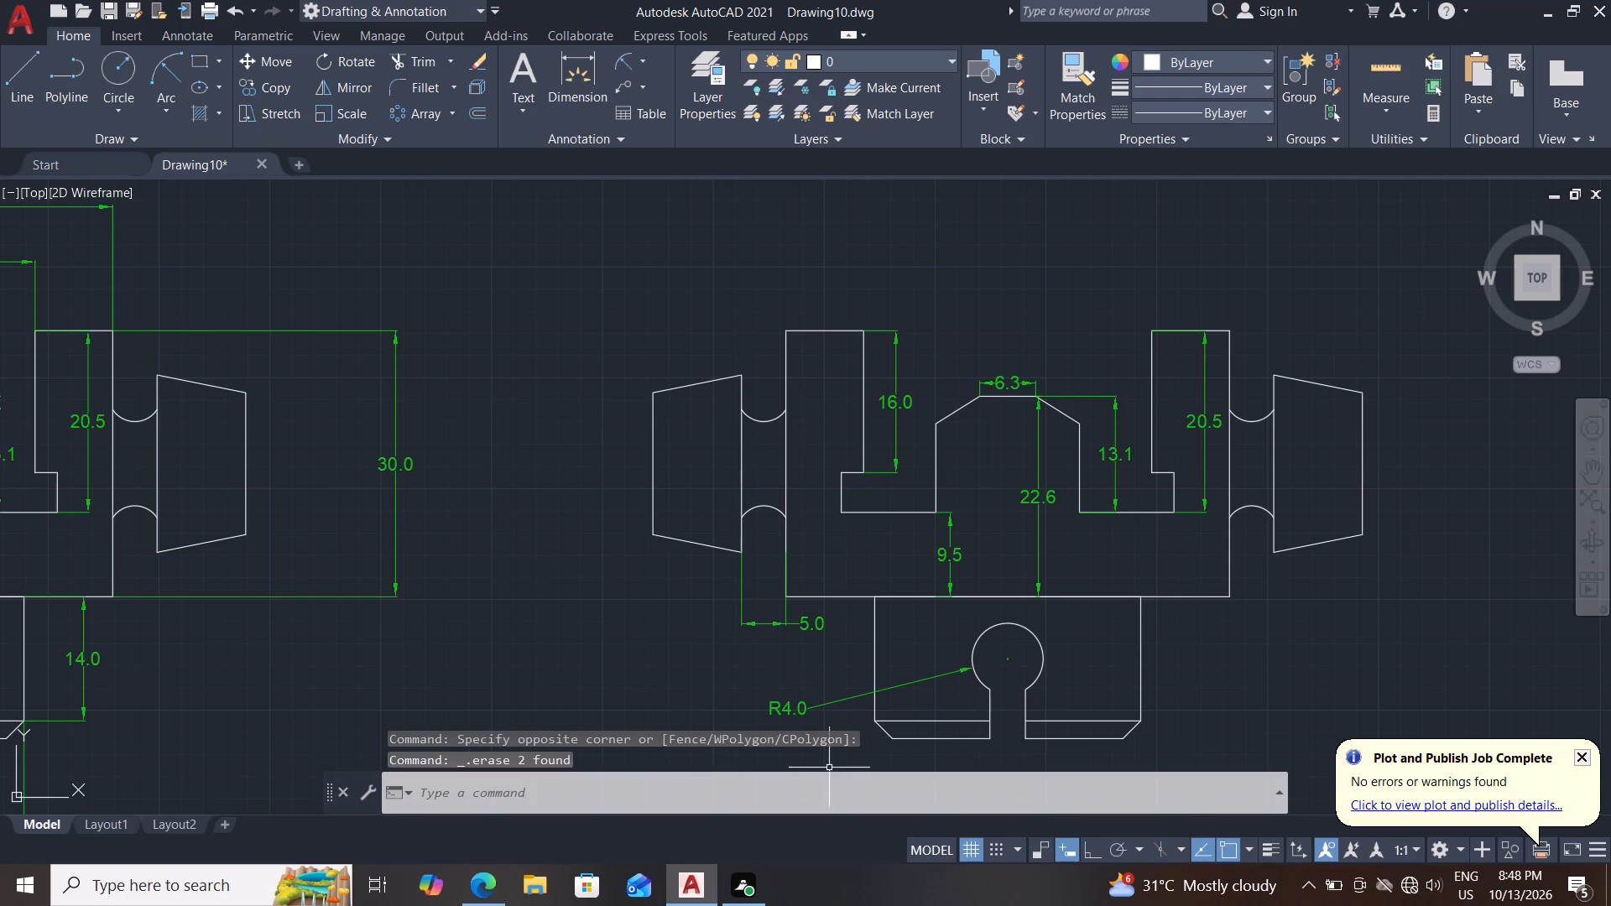
Delete the R4.0 keyhole radius dimension and the 5.0 neck width dimension from the copied part.
middle_click_drag(829, 674, 817, 590)
left_click_drag(817, 590, 809, 617)
left_click(769, 657)
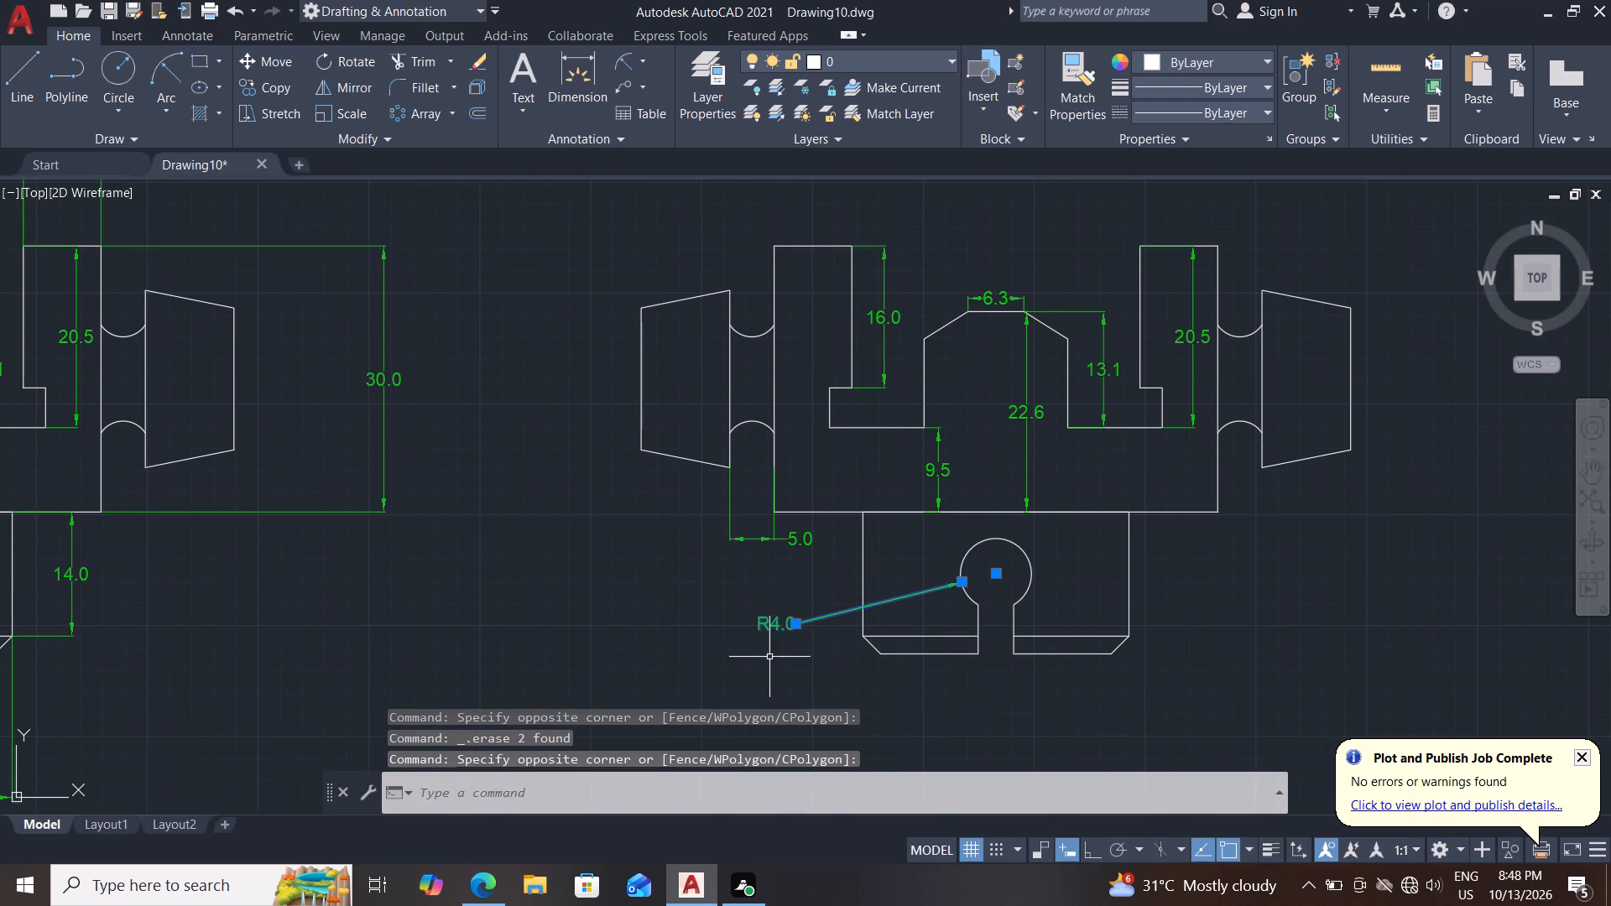
left_click_drag(827, 534, 815, 536)
left_click(713, 565)
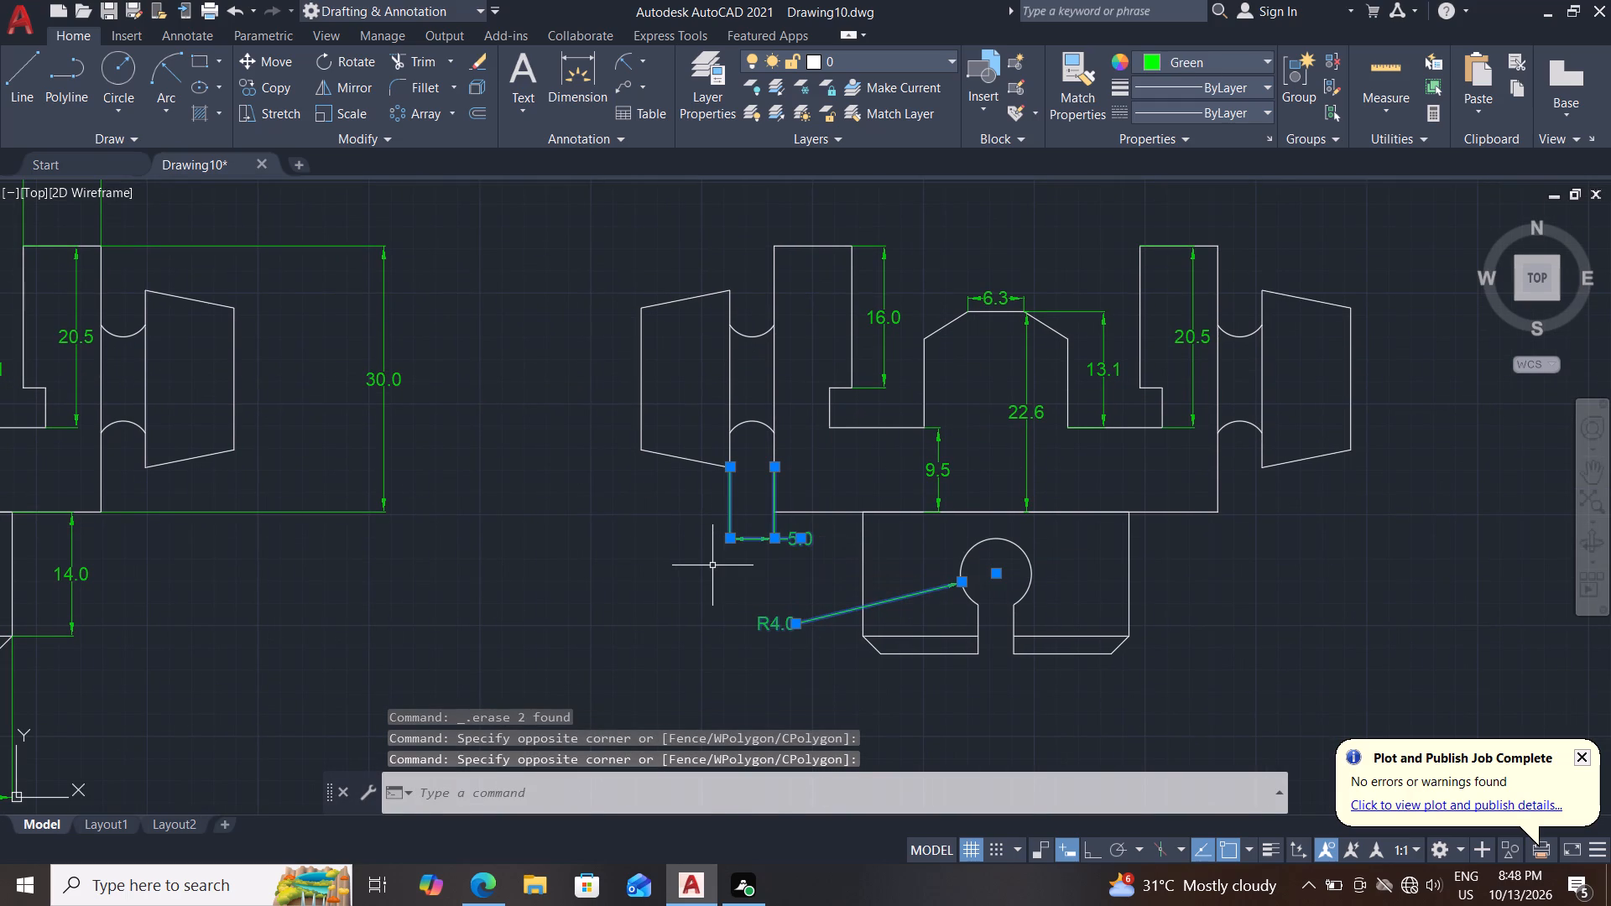
key("Delete")
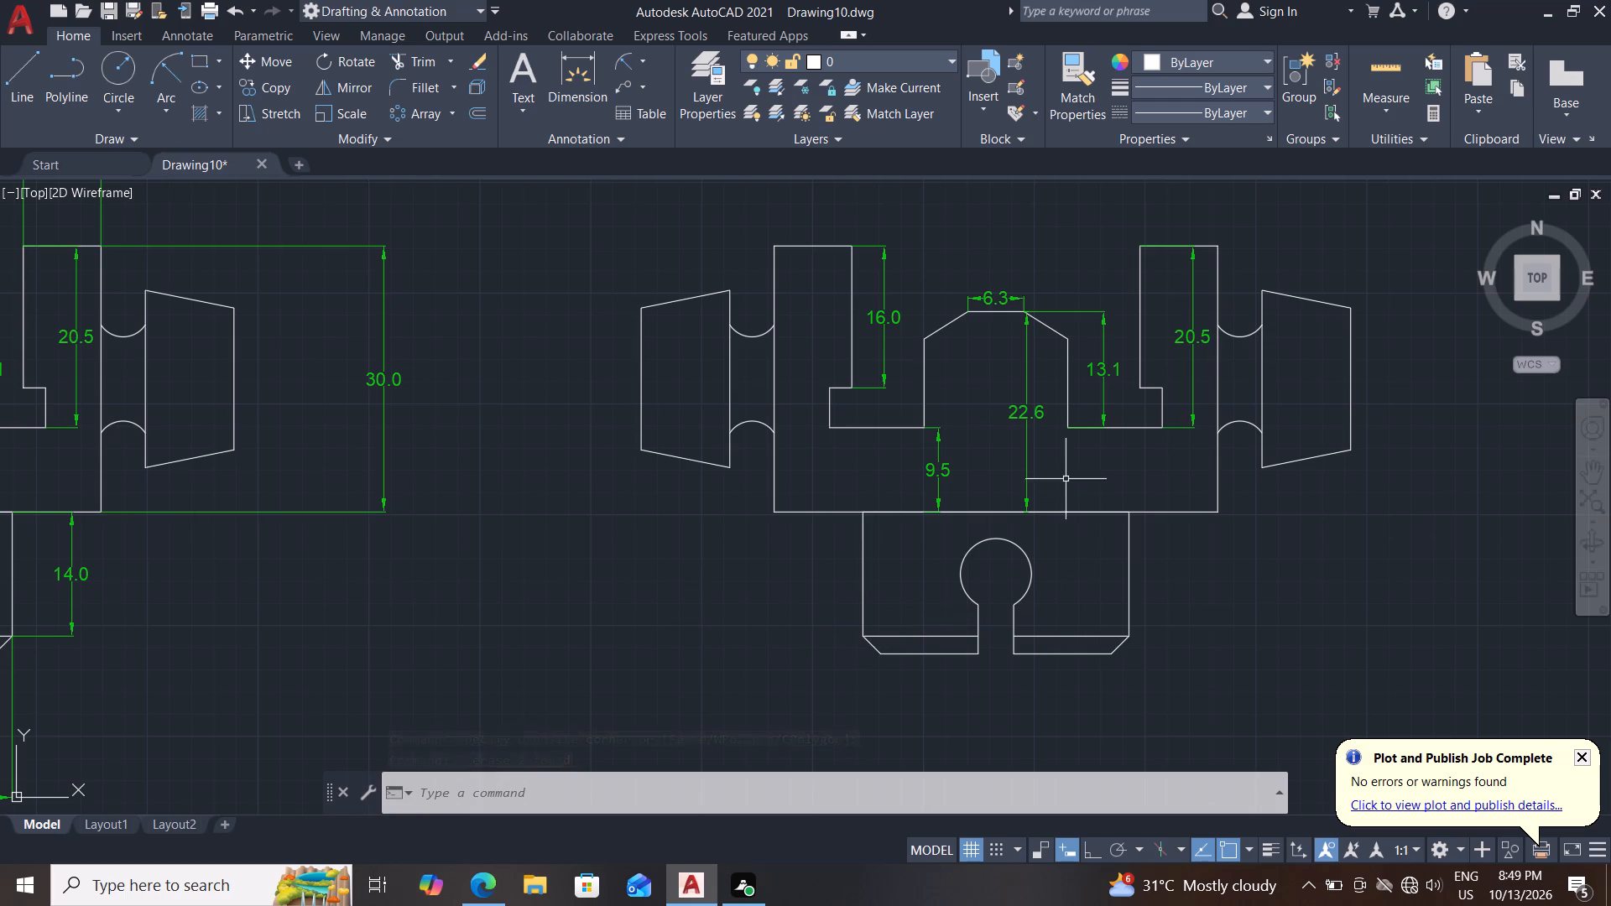
Delete the 9.5, 22.6, 6.3 and 16.0 dimensions inside the copied part's upper body.
left_click_drag(1066, 472, 1044, 472)
left_click(919, 494)
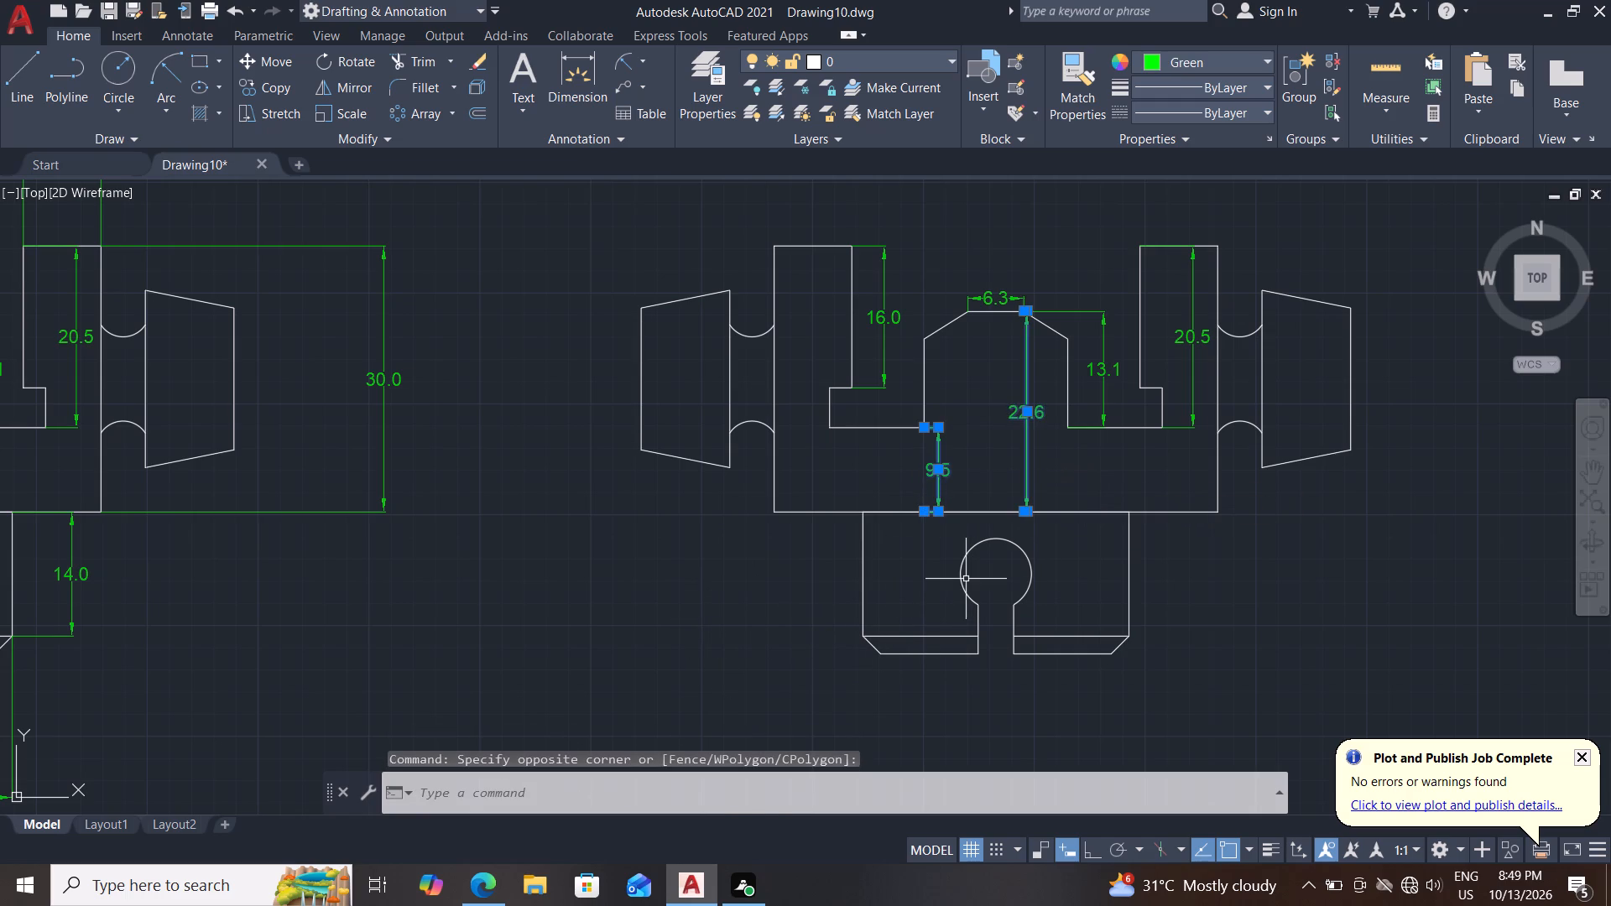
key("Delete")
left_click_drag(1036, 298, 1022, 299)
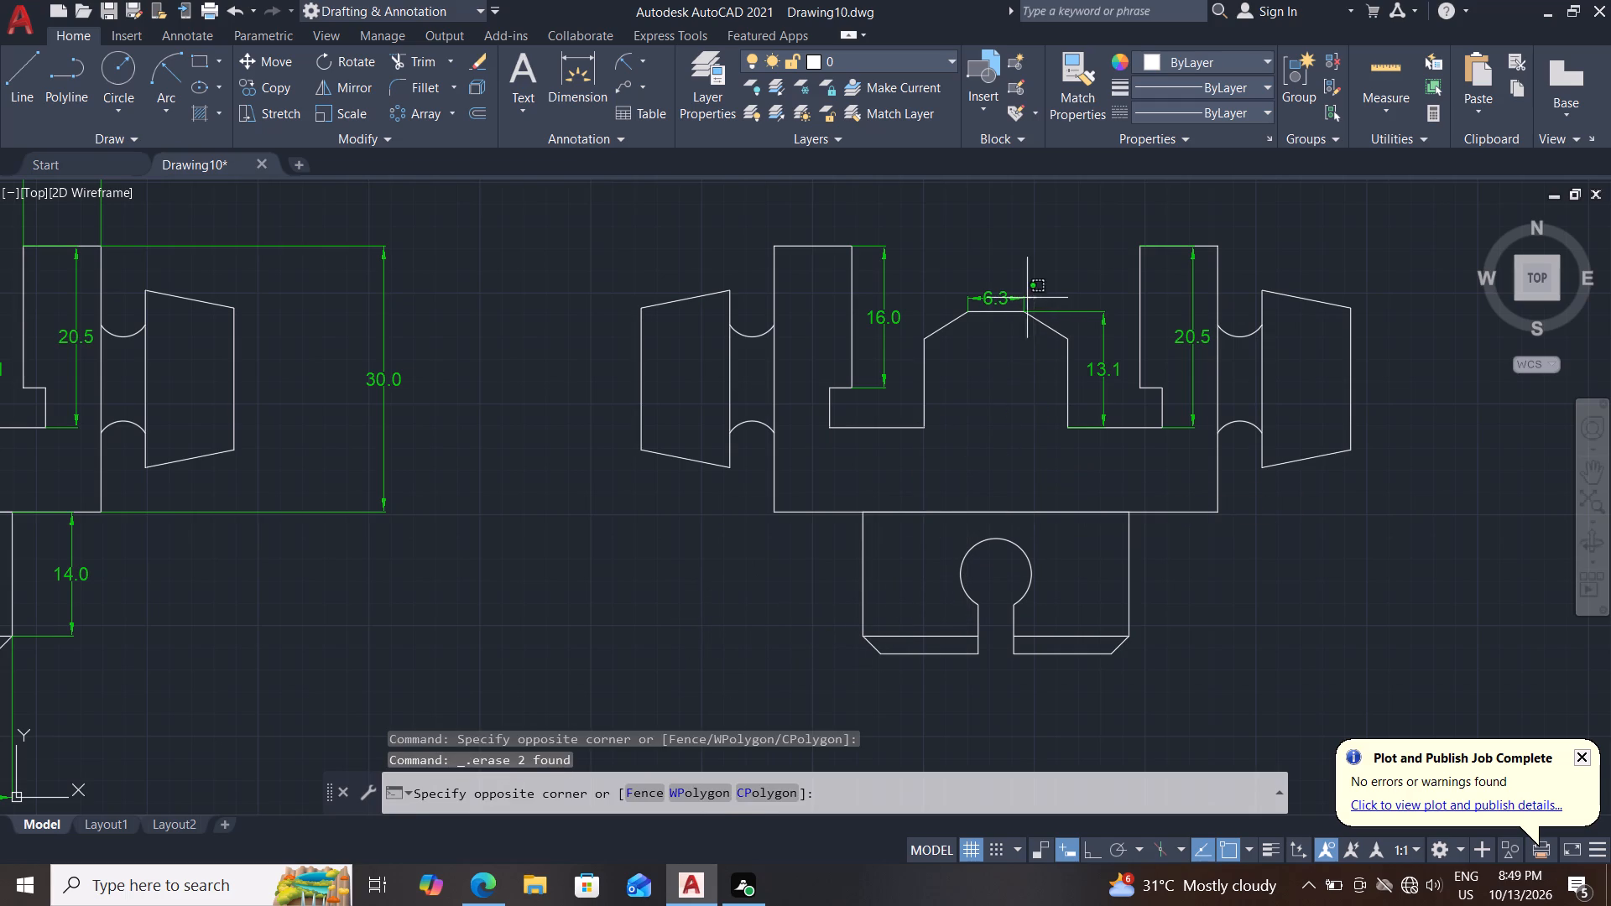
left_click_drag(1022, 299, 1019, 300)
left_click(880, 303)
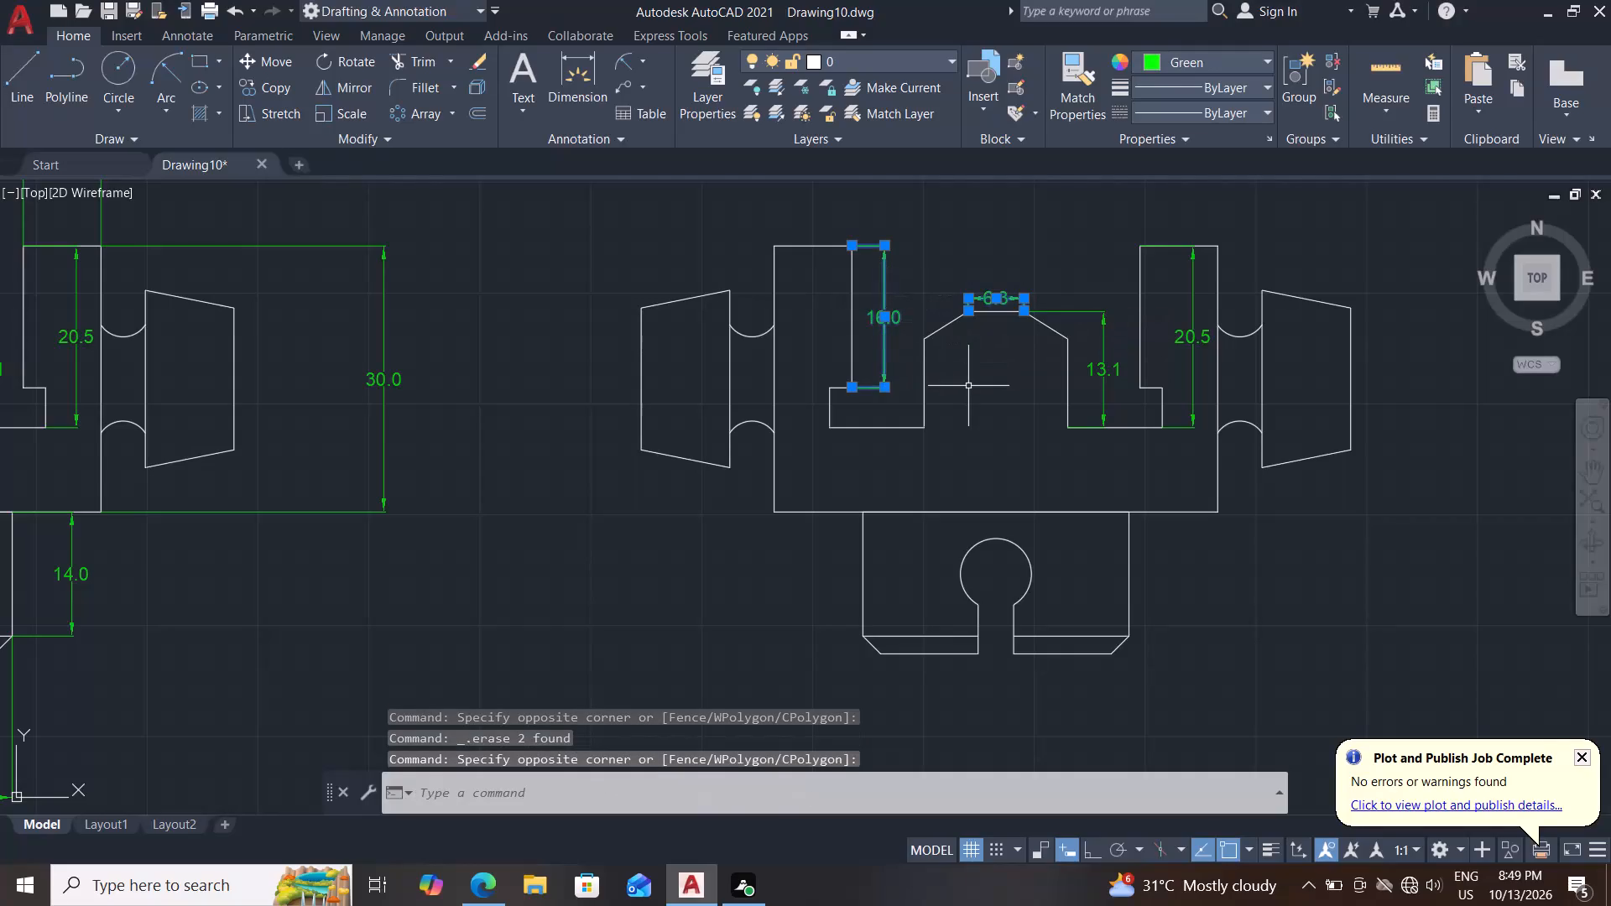
key("Delete")
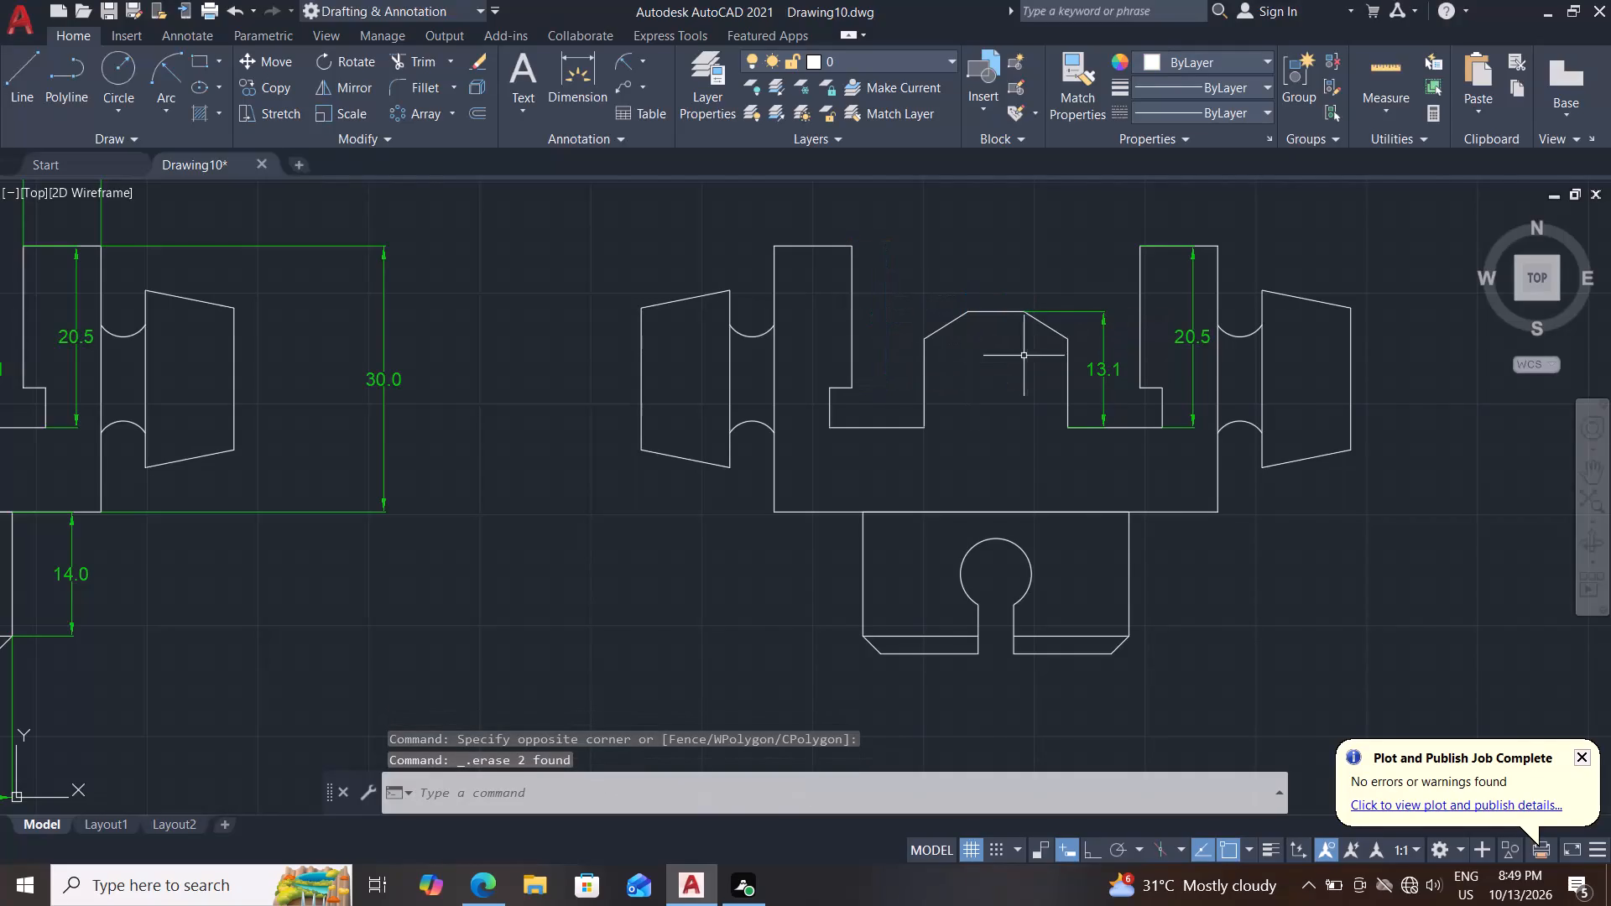
Delete the remaining 13.1 and 20.5 height dimensions from the copied part.
left_click(1129, 303)
left_click(1099, 336)
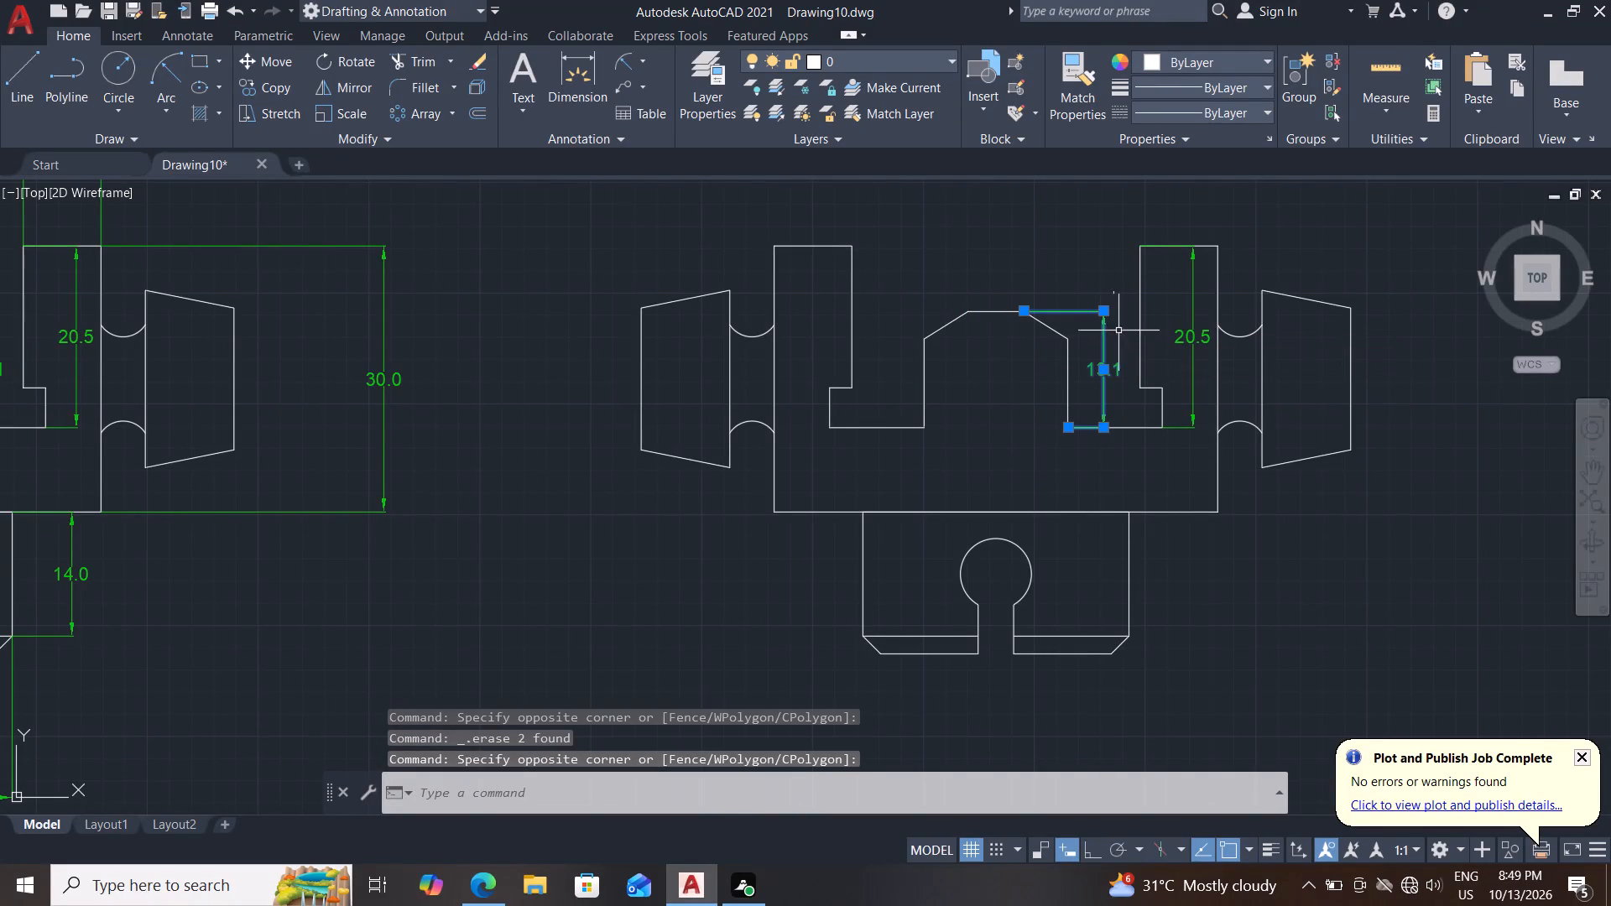
left_click(1192, 304)
key("Delete")
key("Delete")
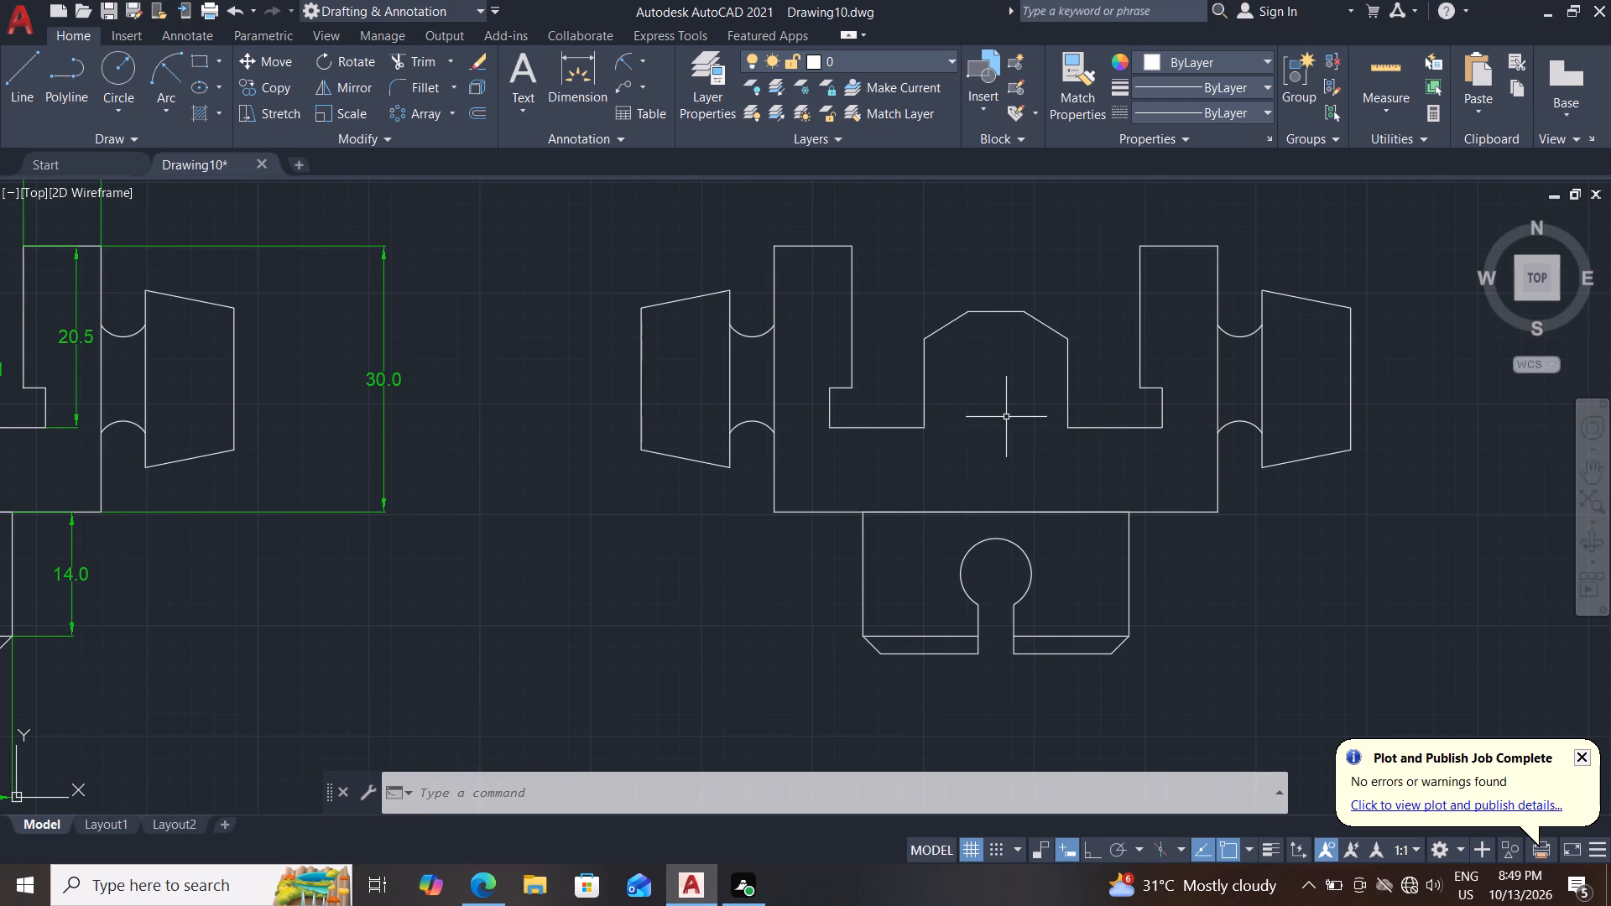
Frame both parts side by side and save the drawing in the Documents folder as 13-10-16.
scroll(644, 445, "down", 2)
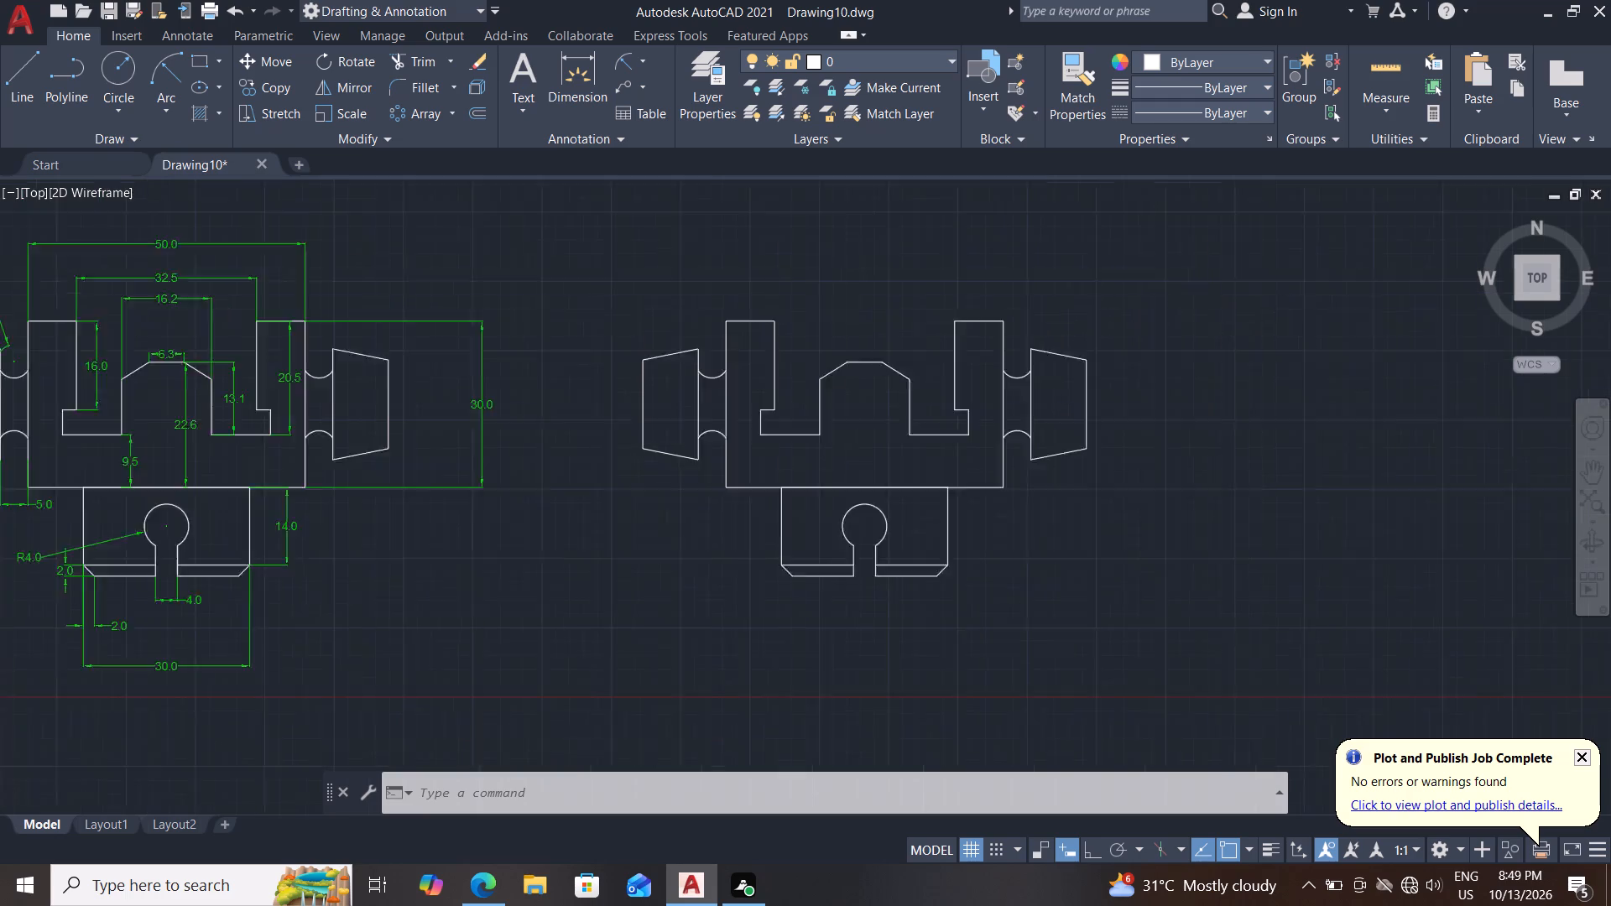
middle_click_drag(454, 520, 527, 535)
scroll(546, 524, "up", 2)
scroll(546, 521, "down", 1)
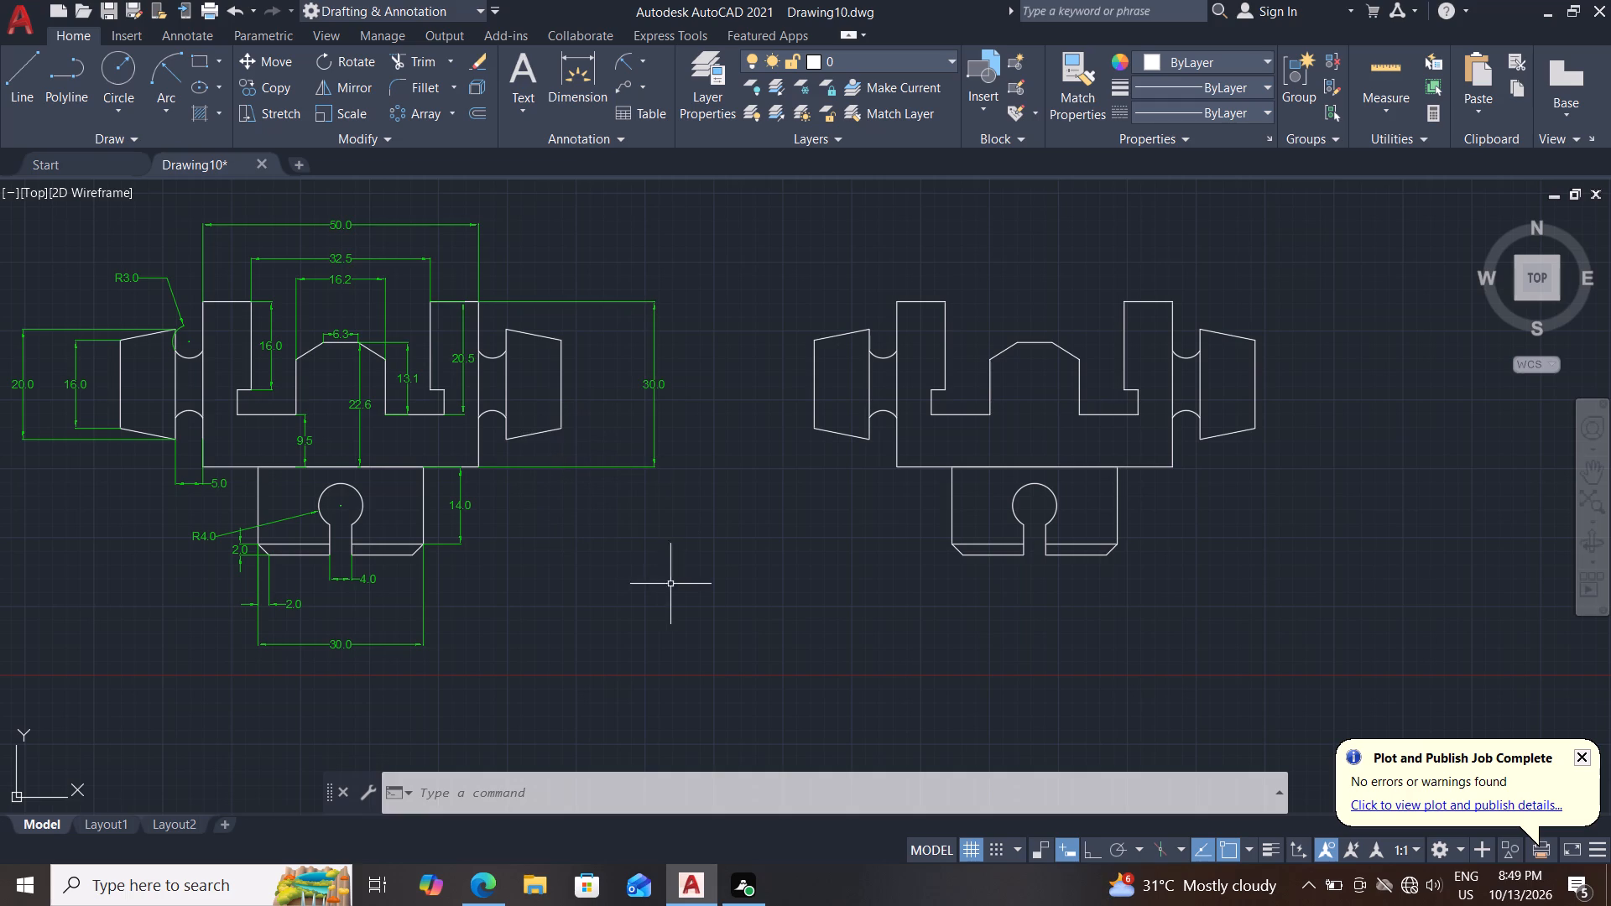
middle_click_drag(610, 565, 692, 579)
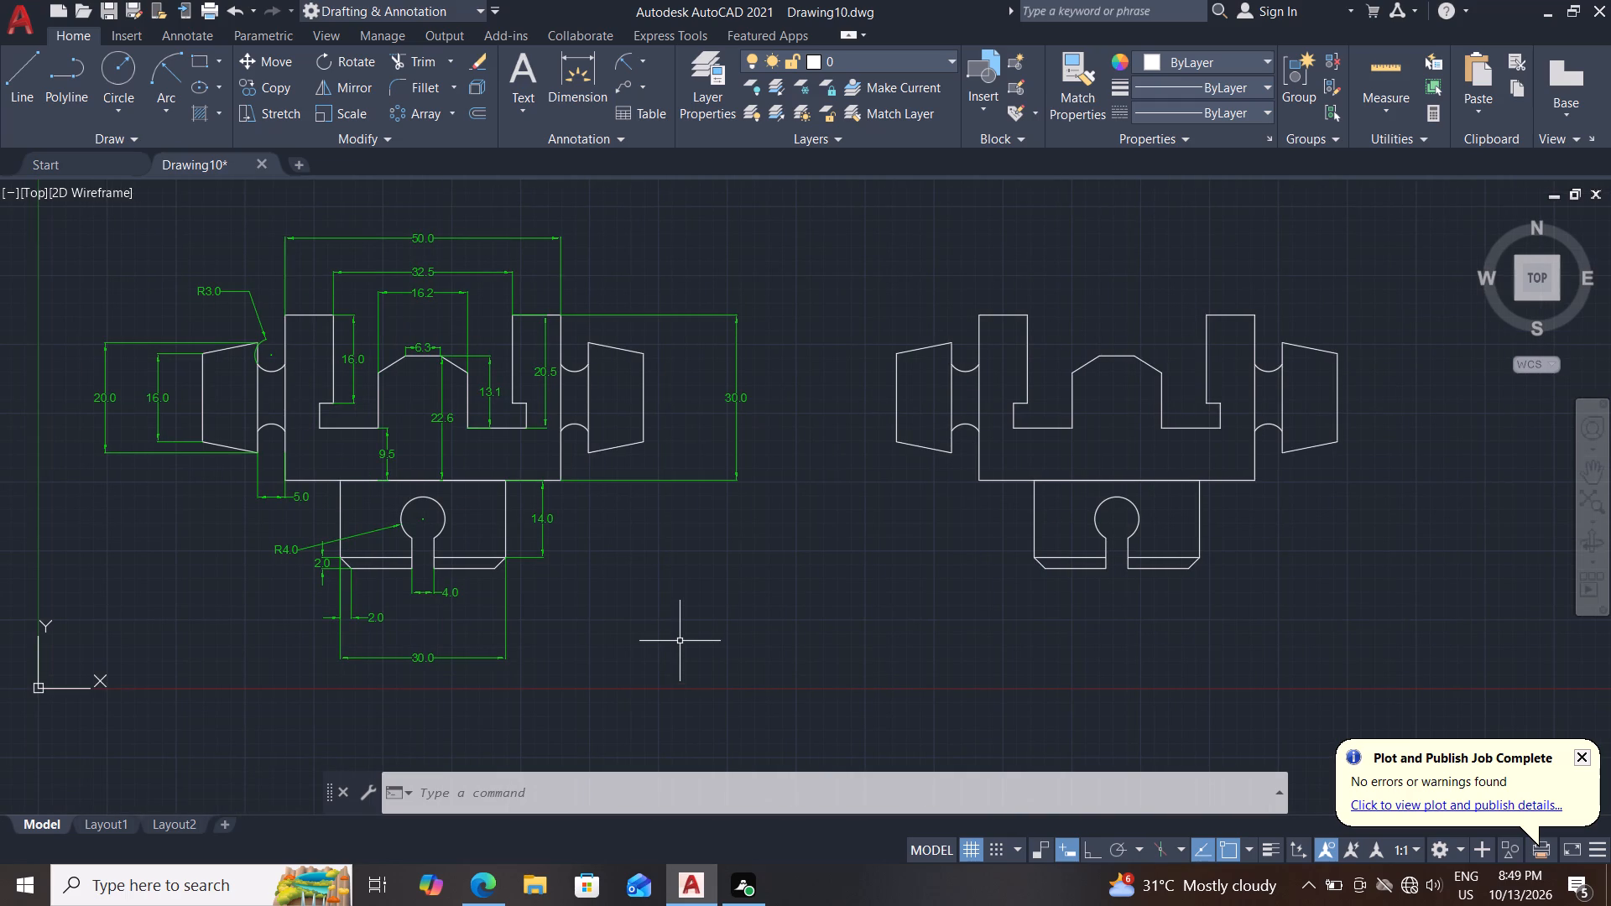
left_click(19, 13)
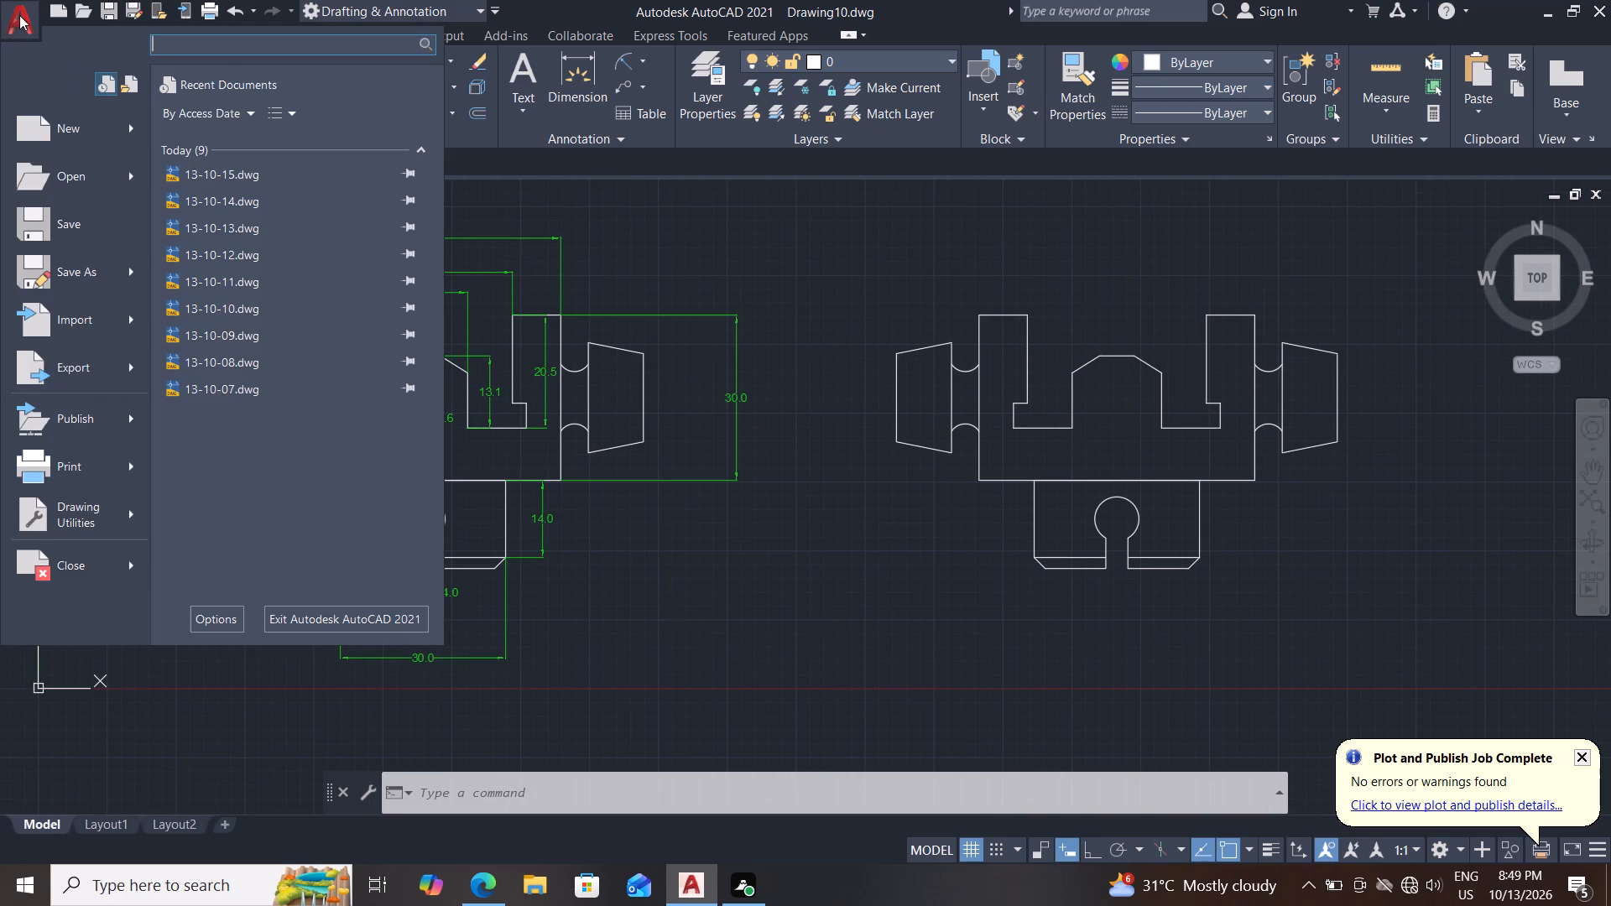
left_click(64, 273)
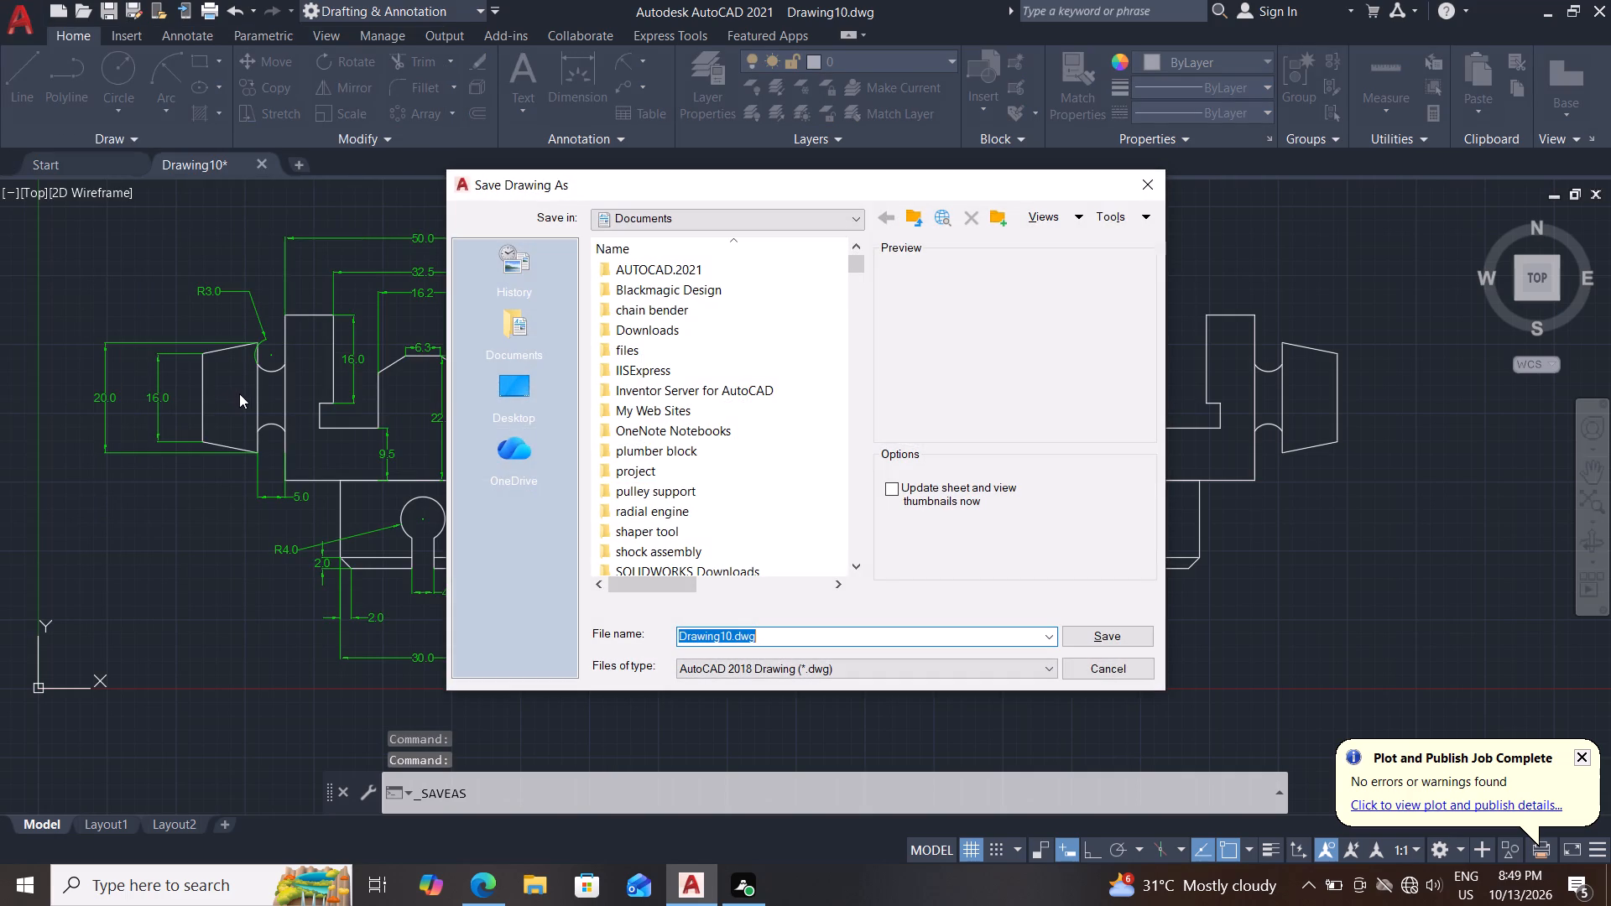
key("1")
key("3")
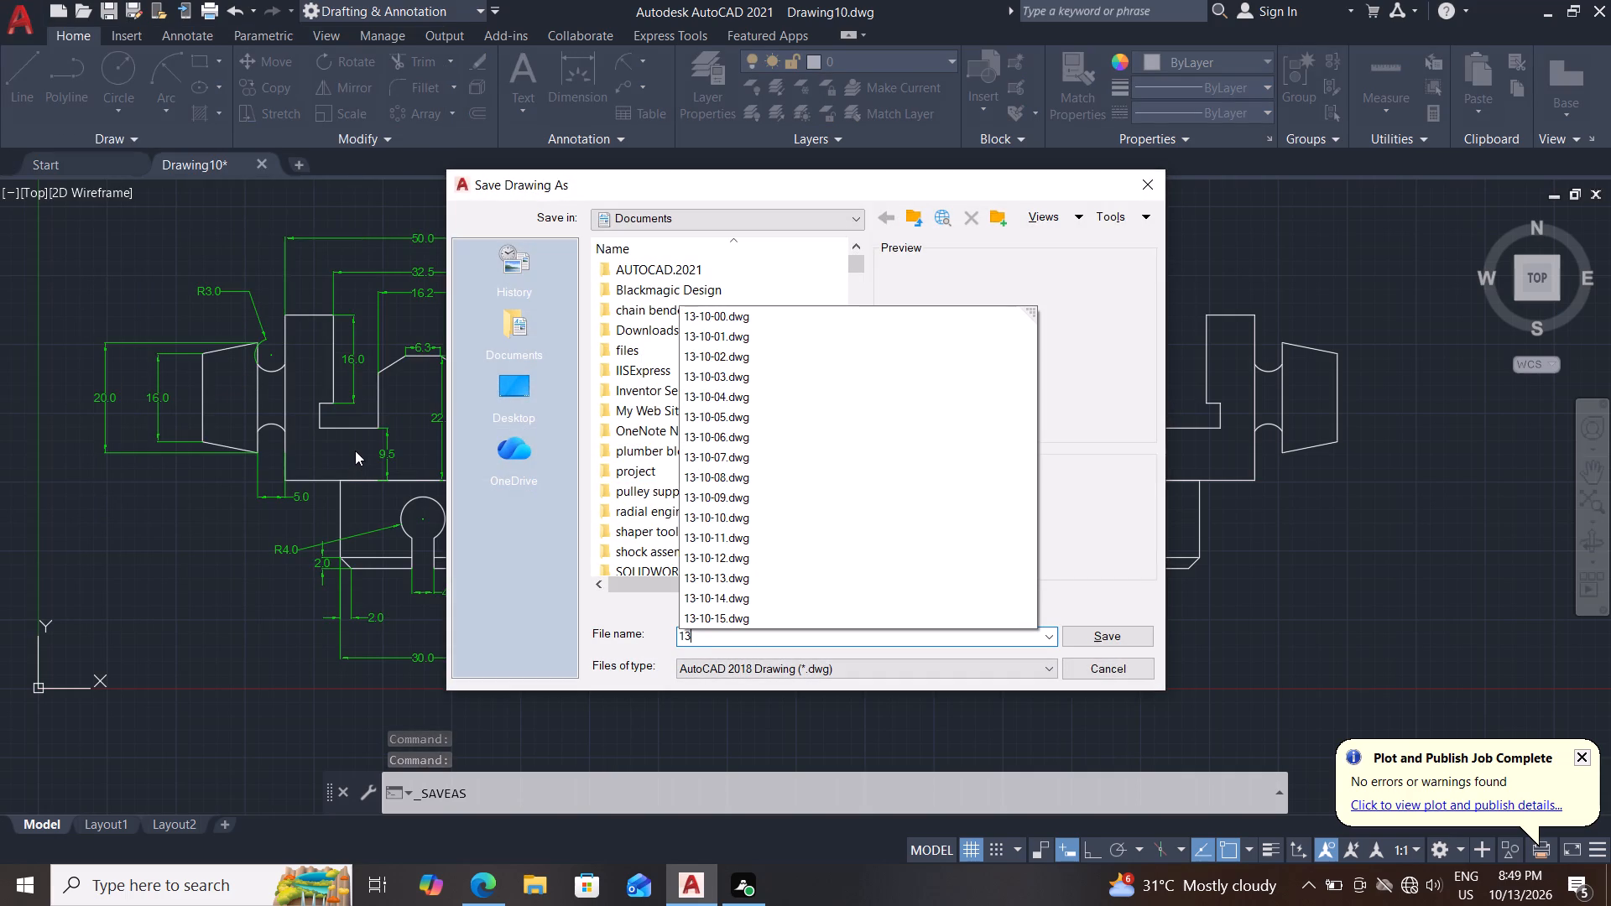
key("minus")
type("10")
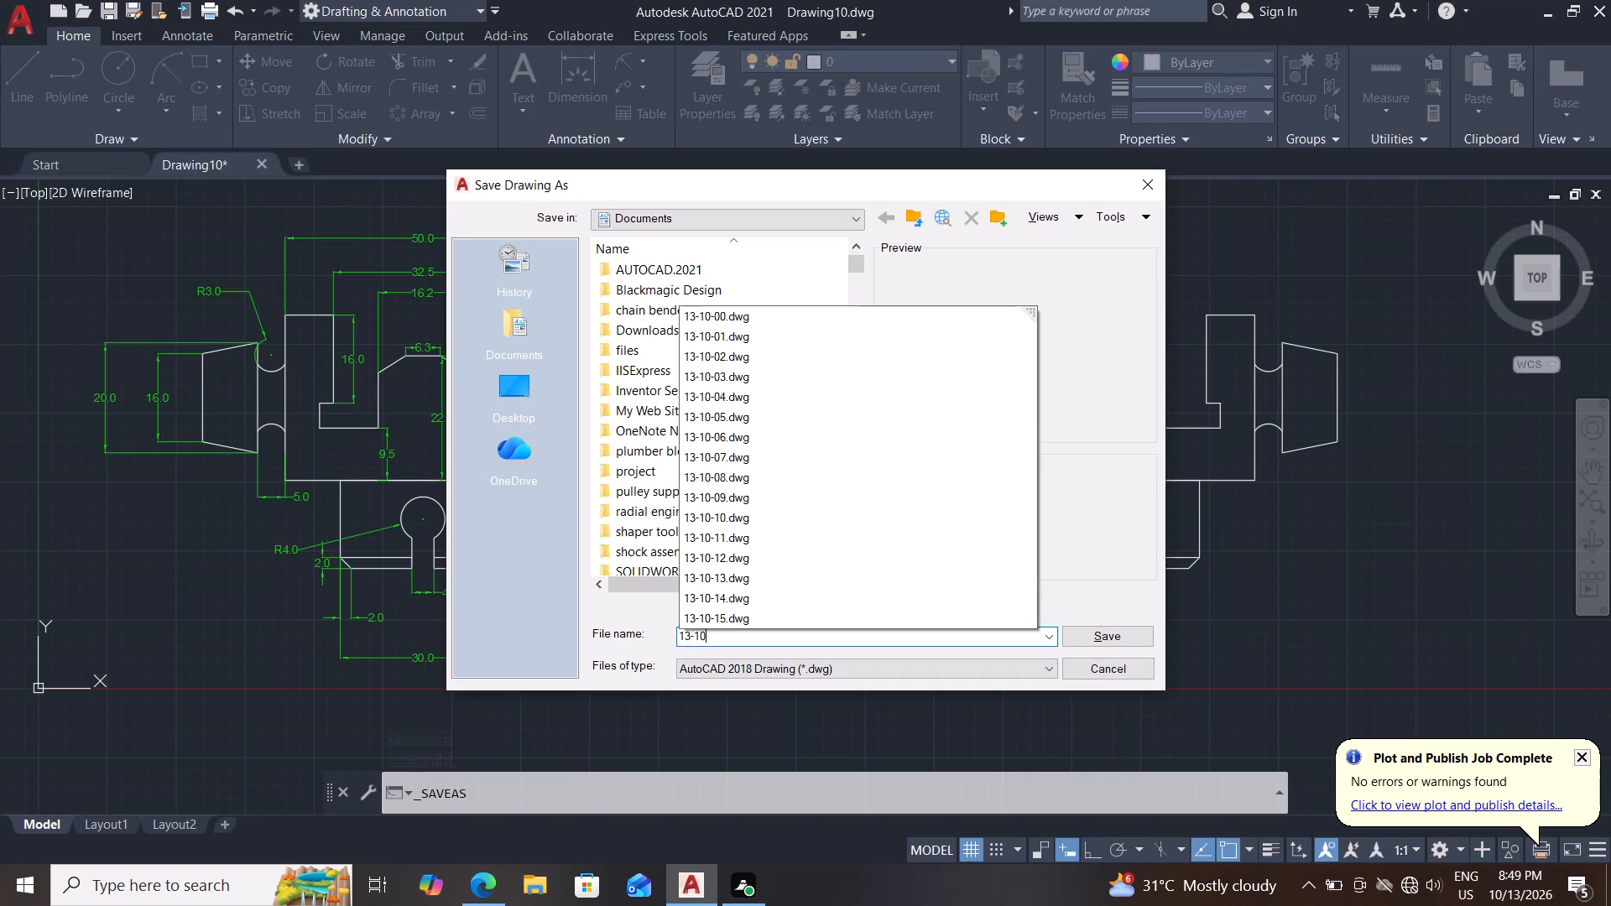
key("minus")
key("1")
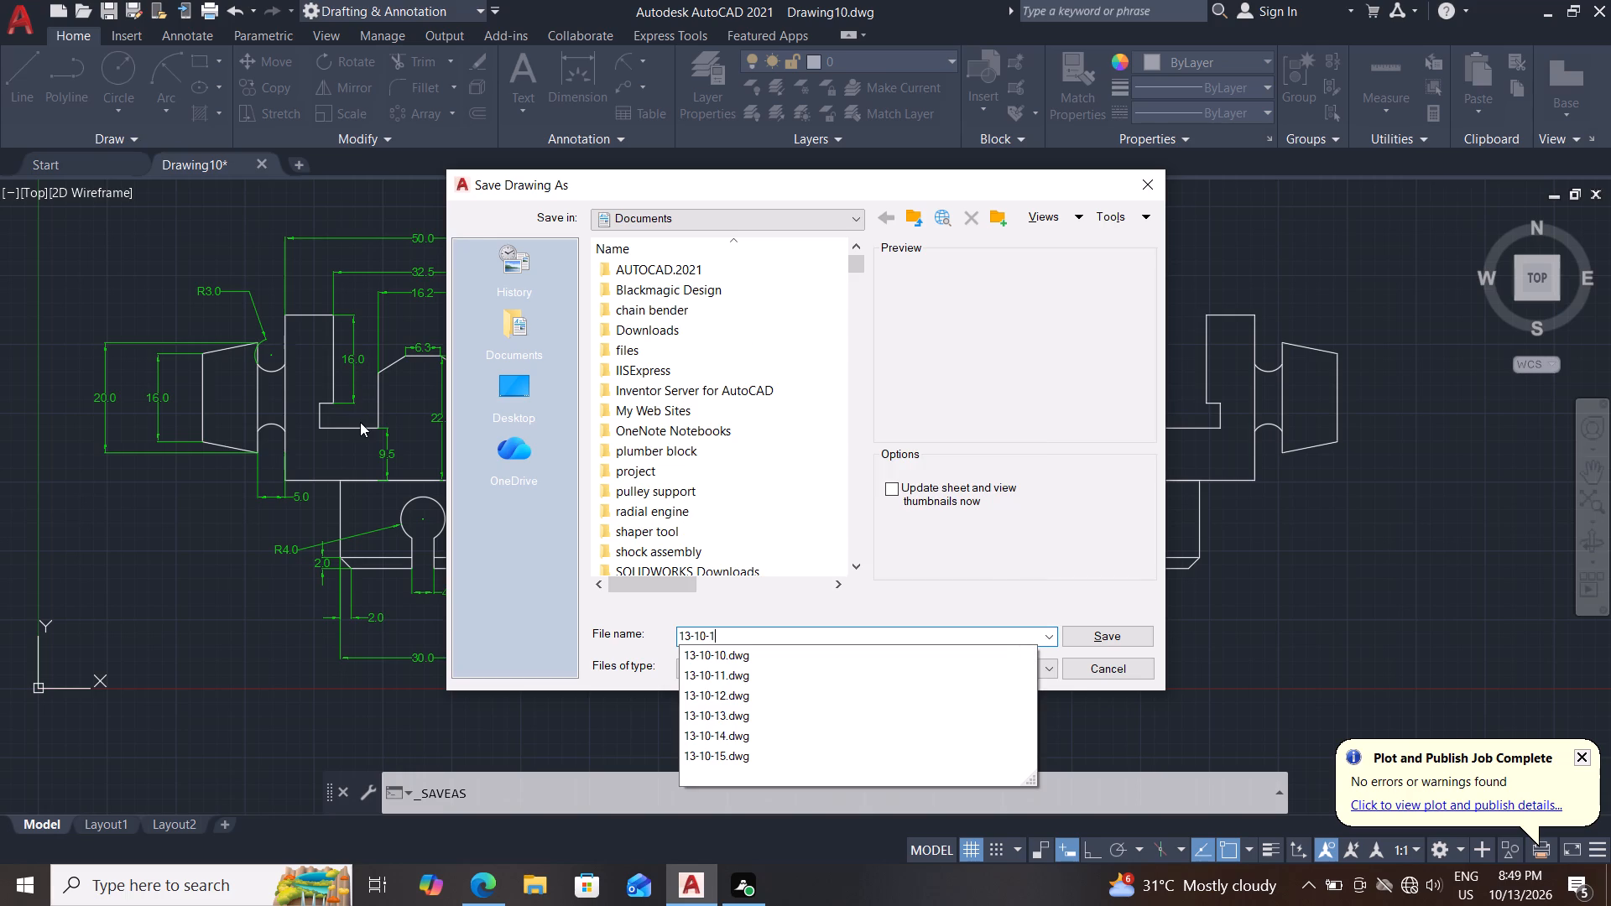
key("6")
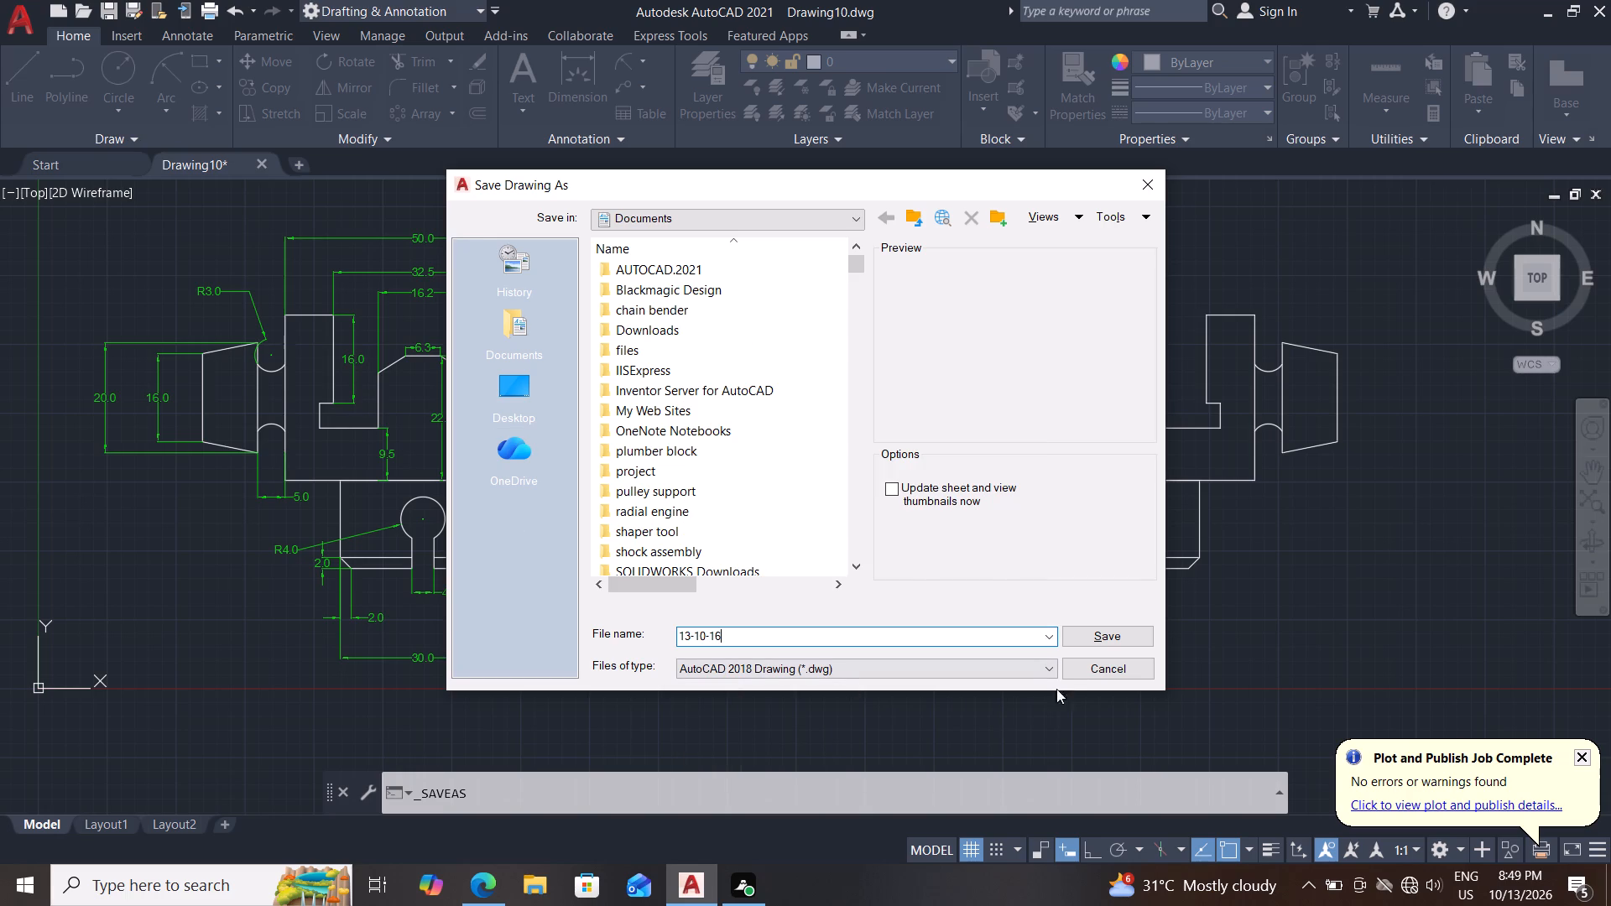
left_click(1111, 643)
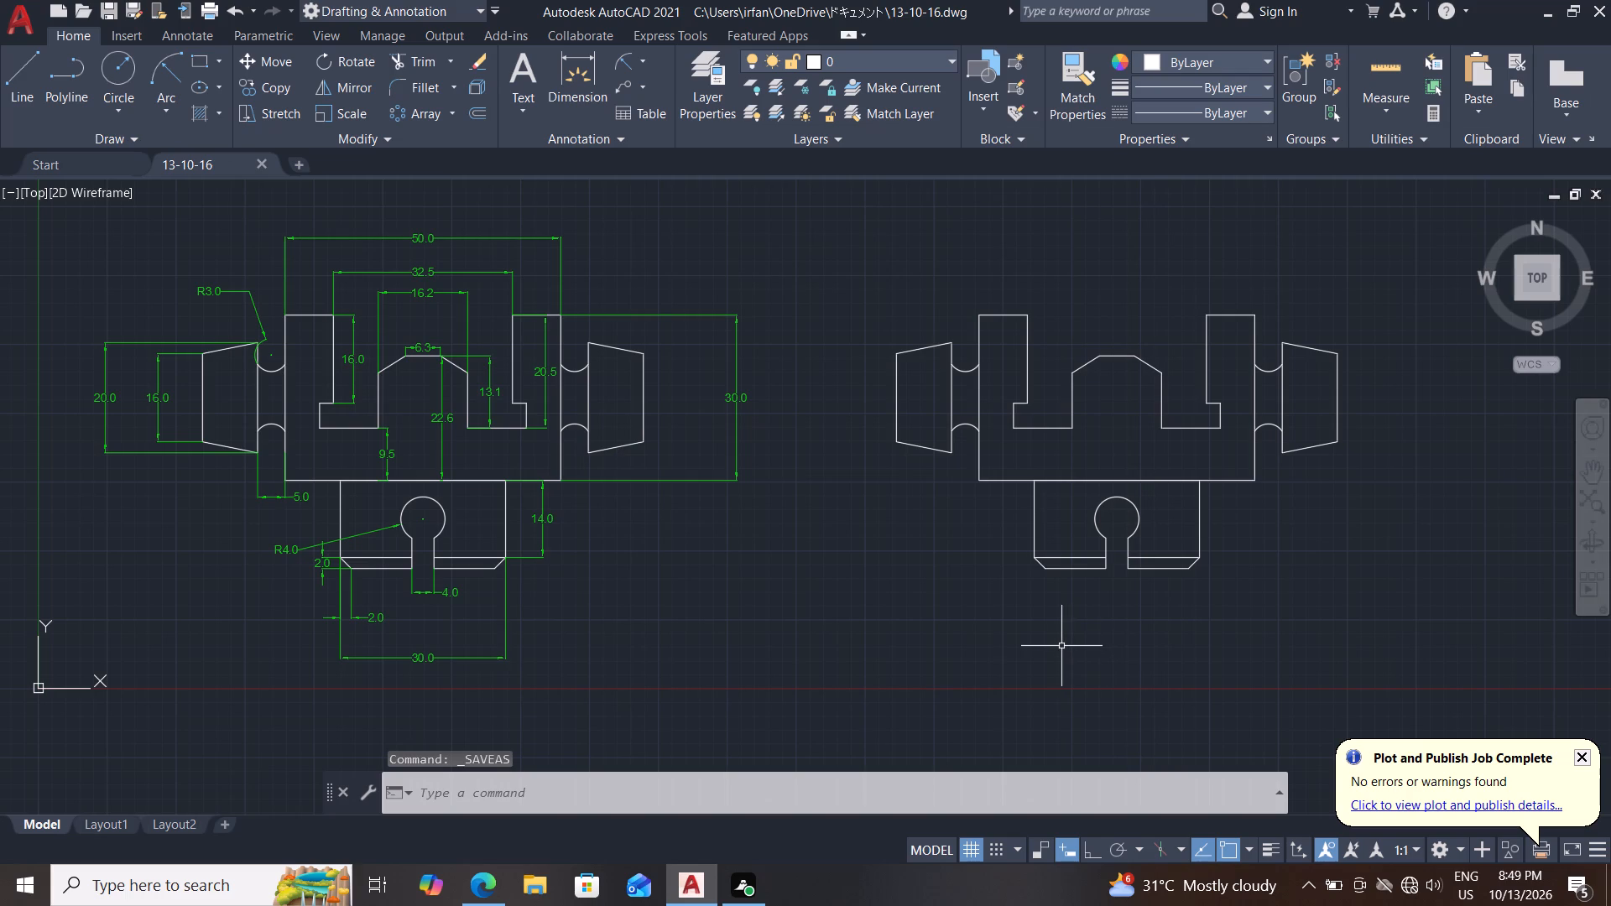
Export the displayed drawing to the Documents folder as the PDF file 13-10-16.pdf.
left_click(10, 14)
left_click(64, 360)
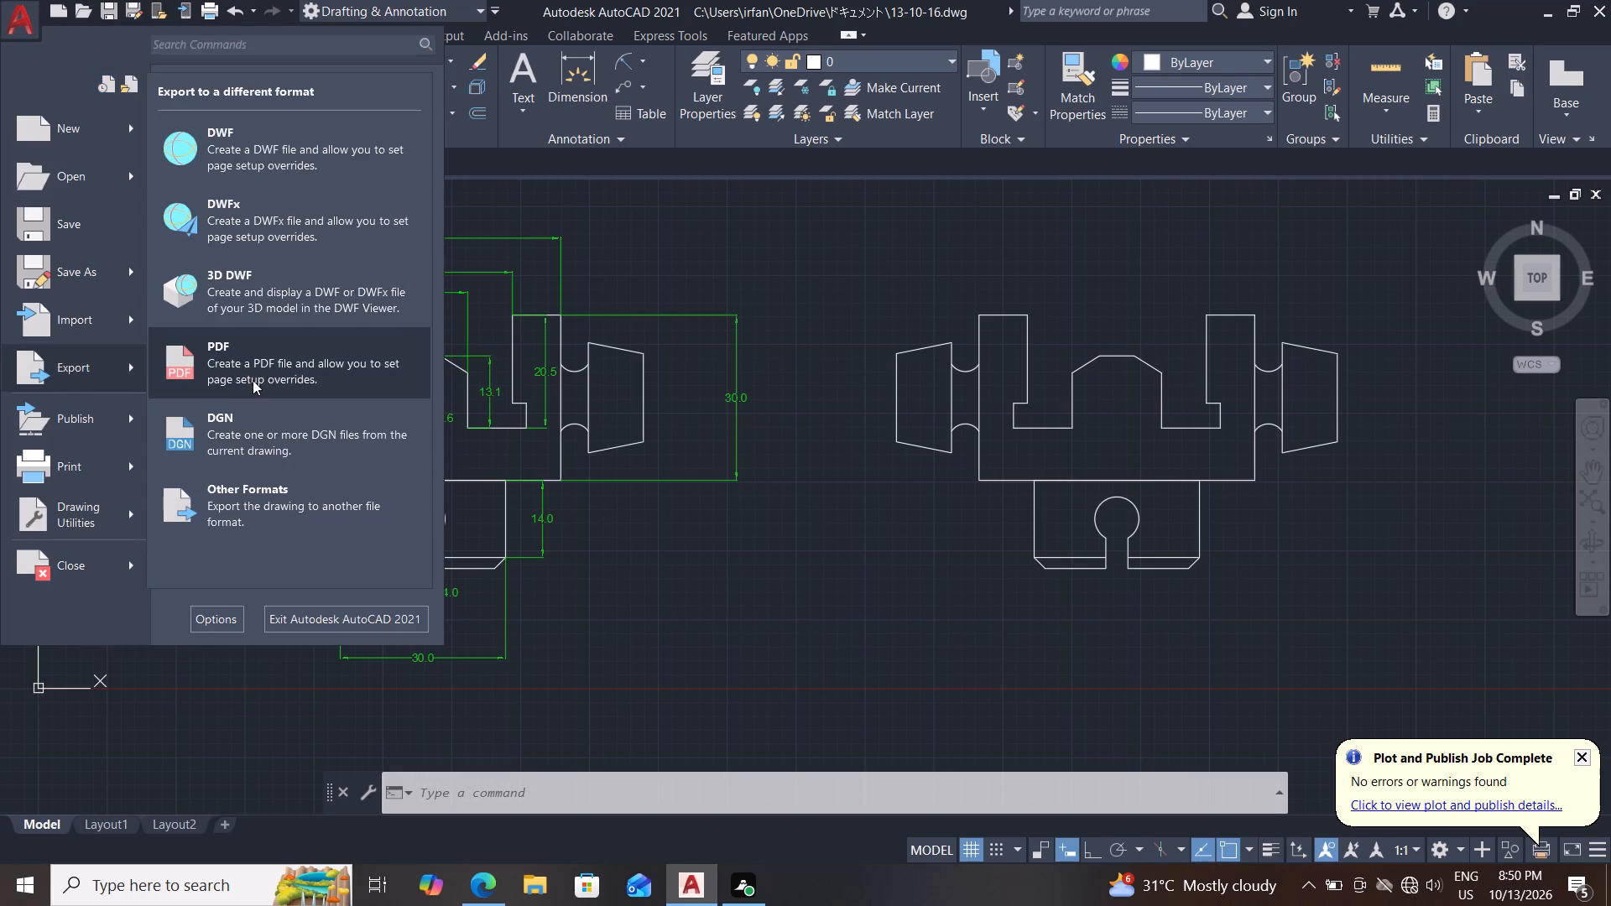
left_click(261, 378)
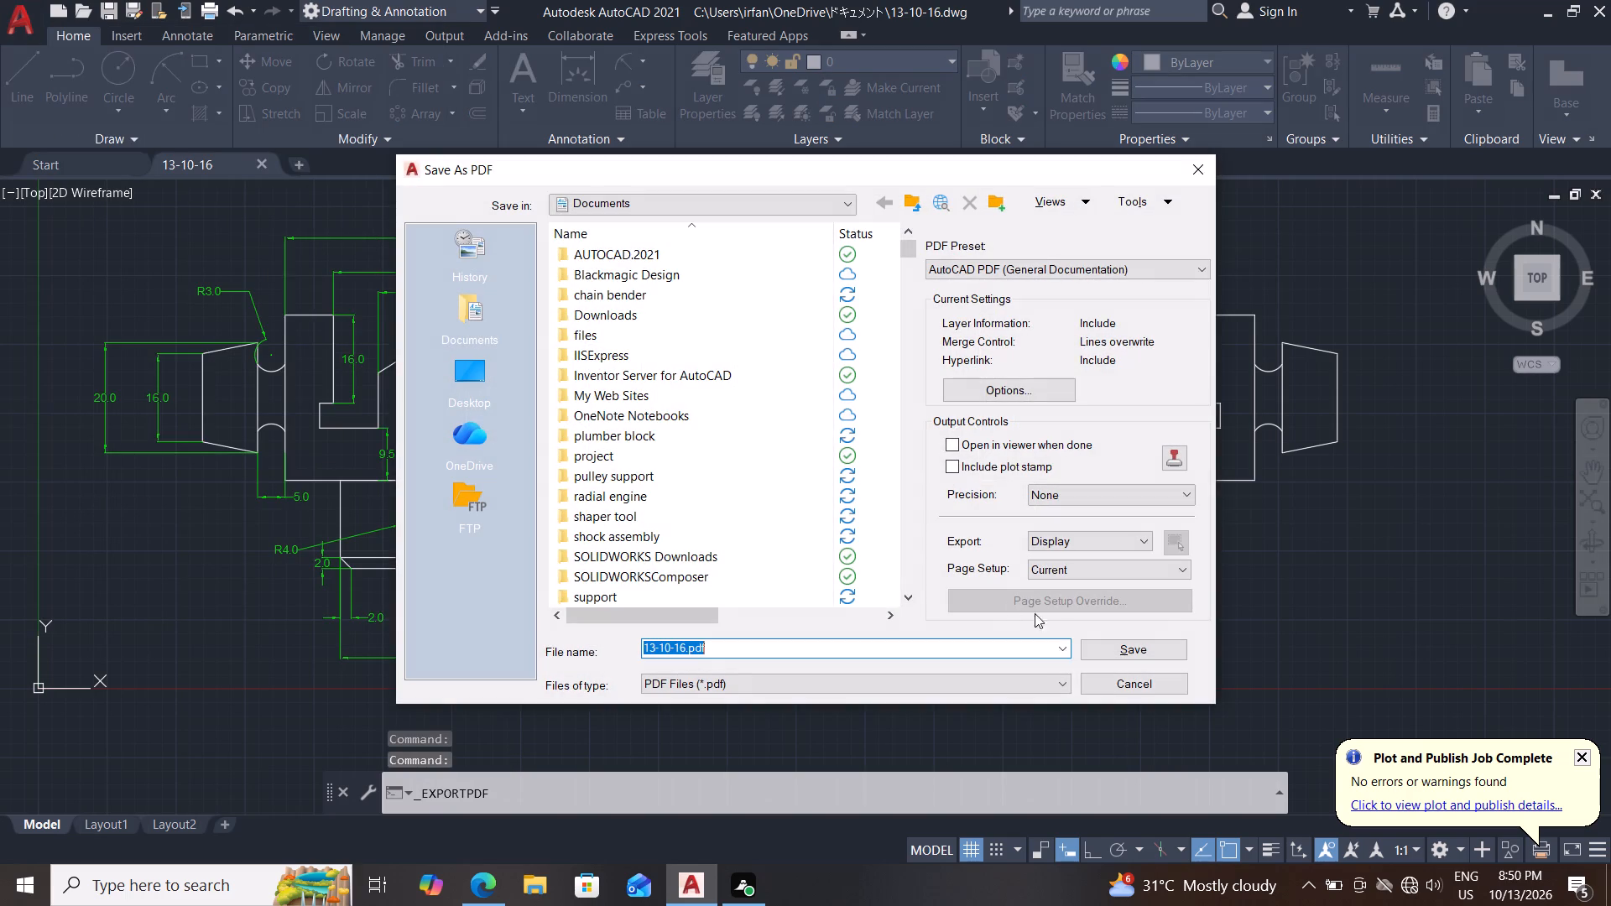
left_click(1165, 654)
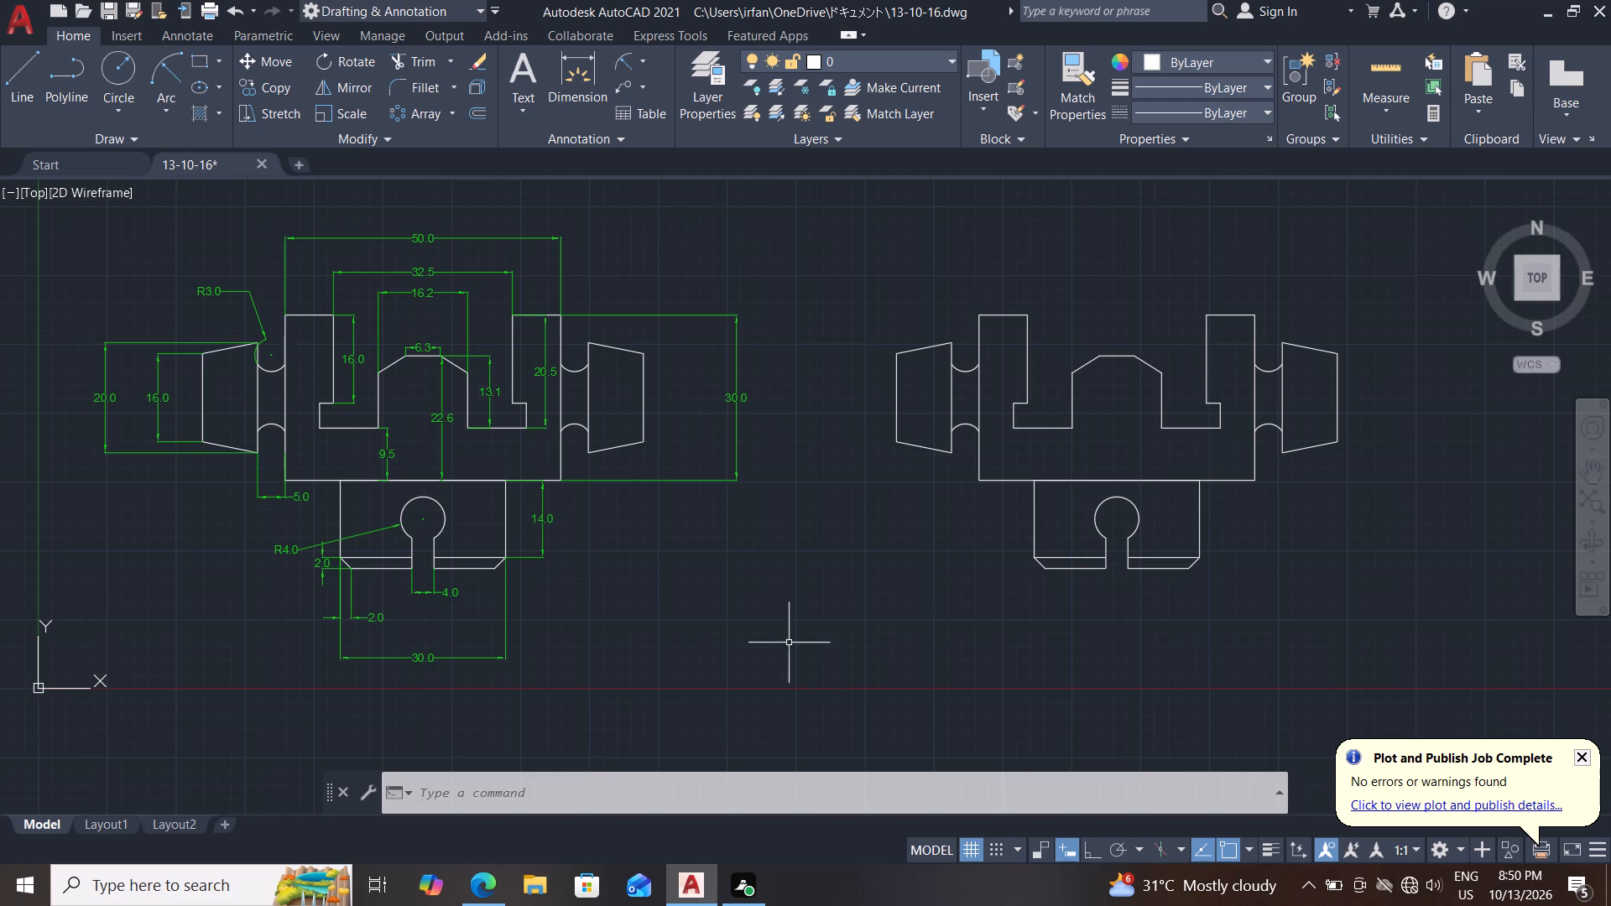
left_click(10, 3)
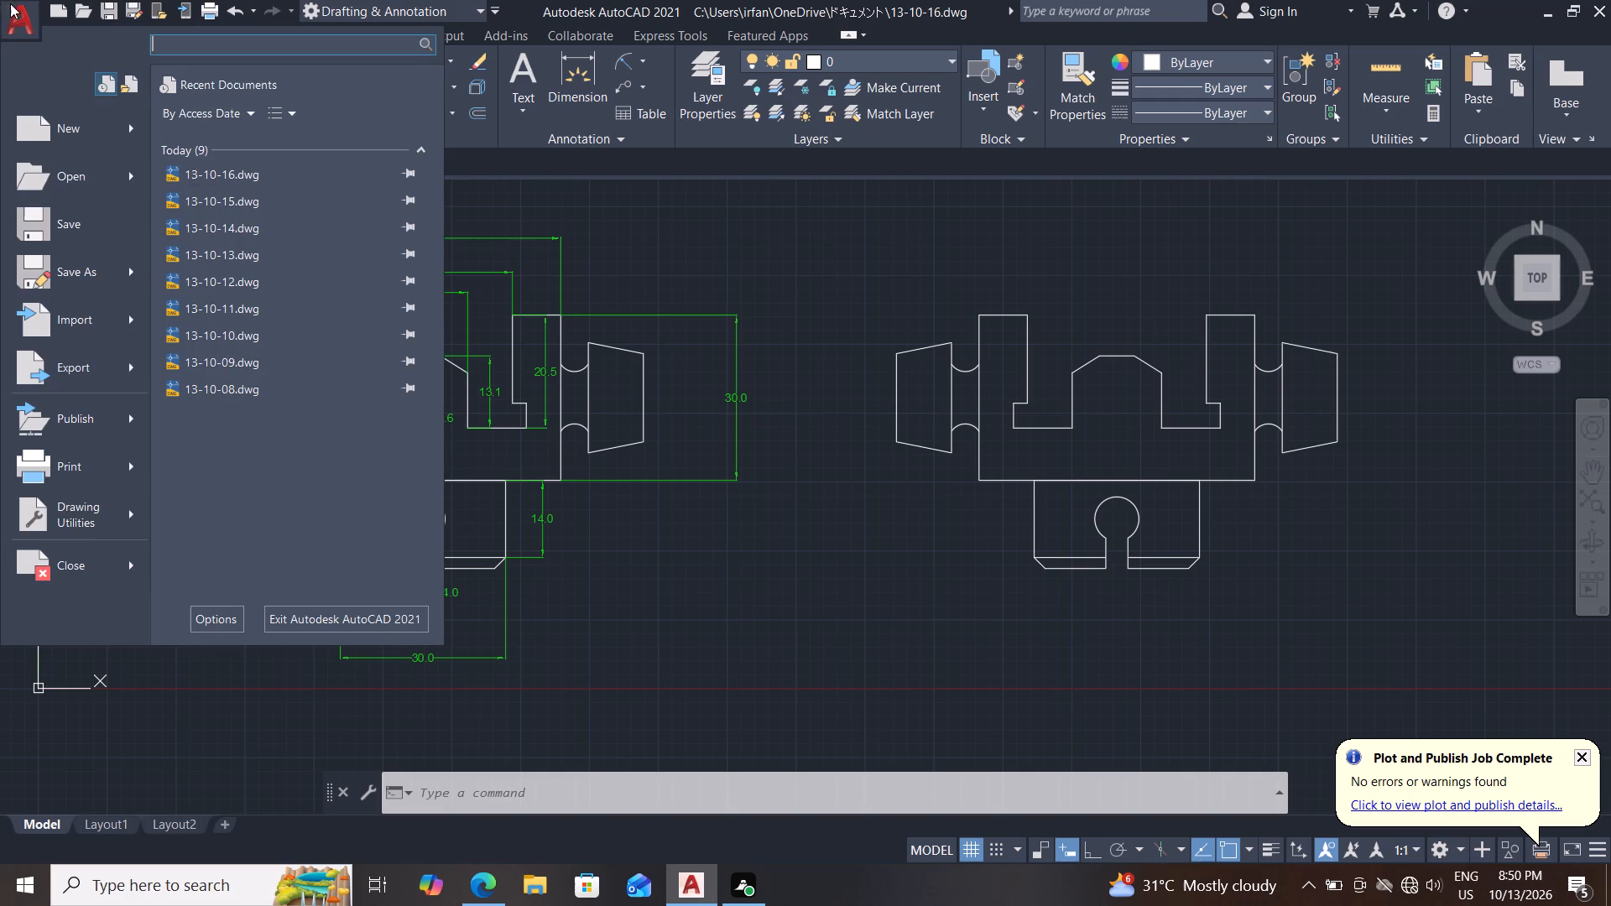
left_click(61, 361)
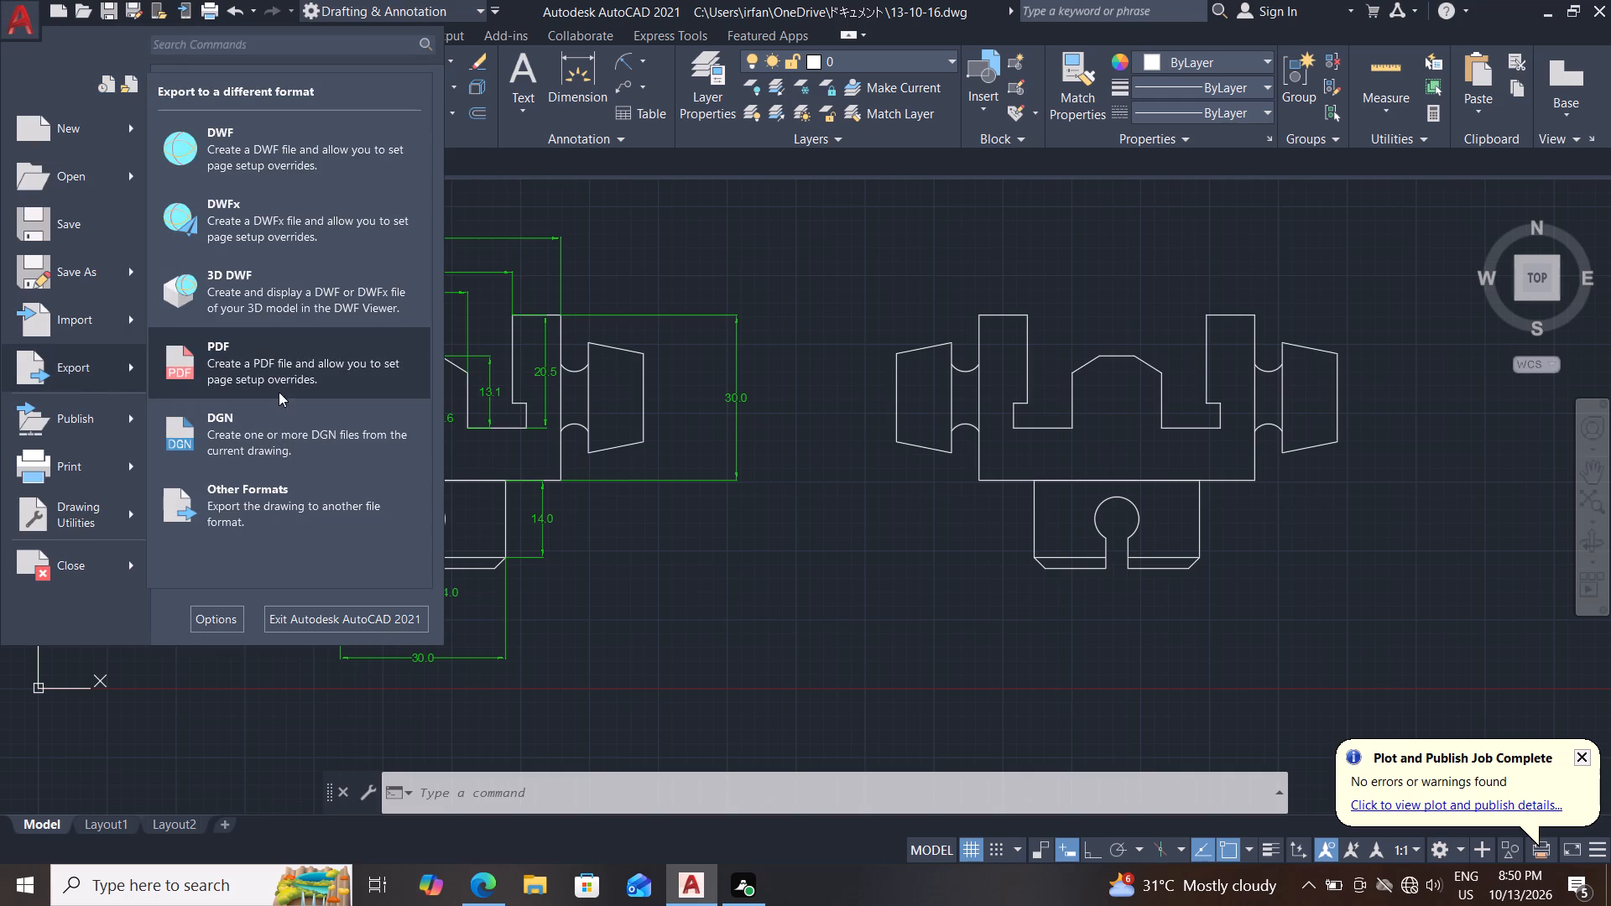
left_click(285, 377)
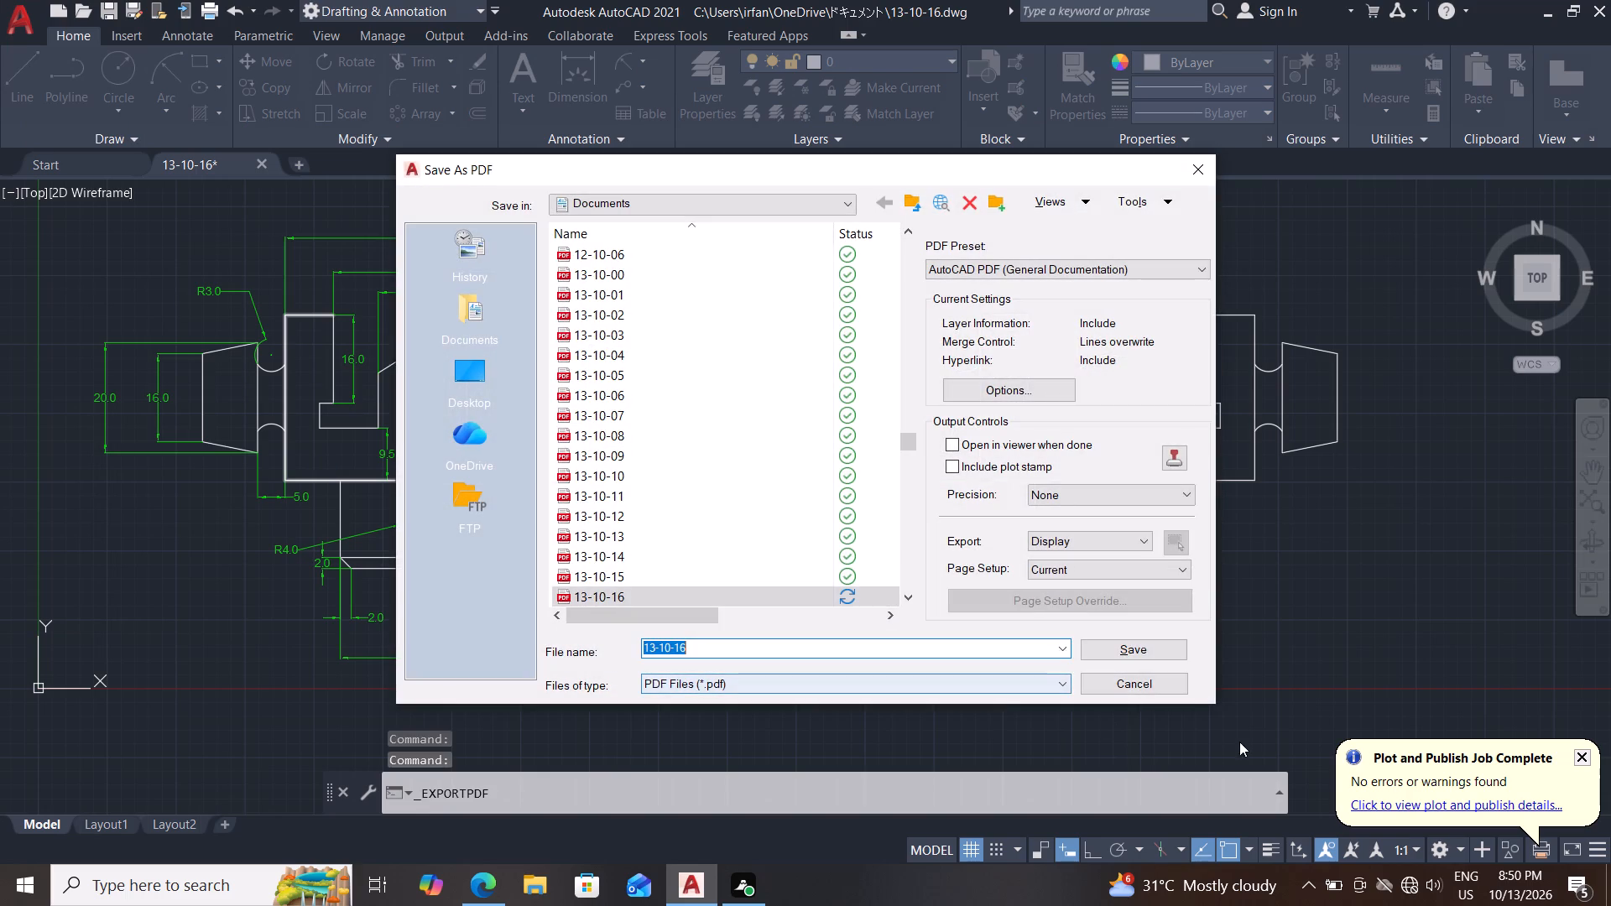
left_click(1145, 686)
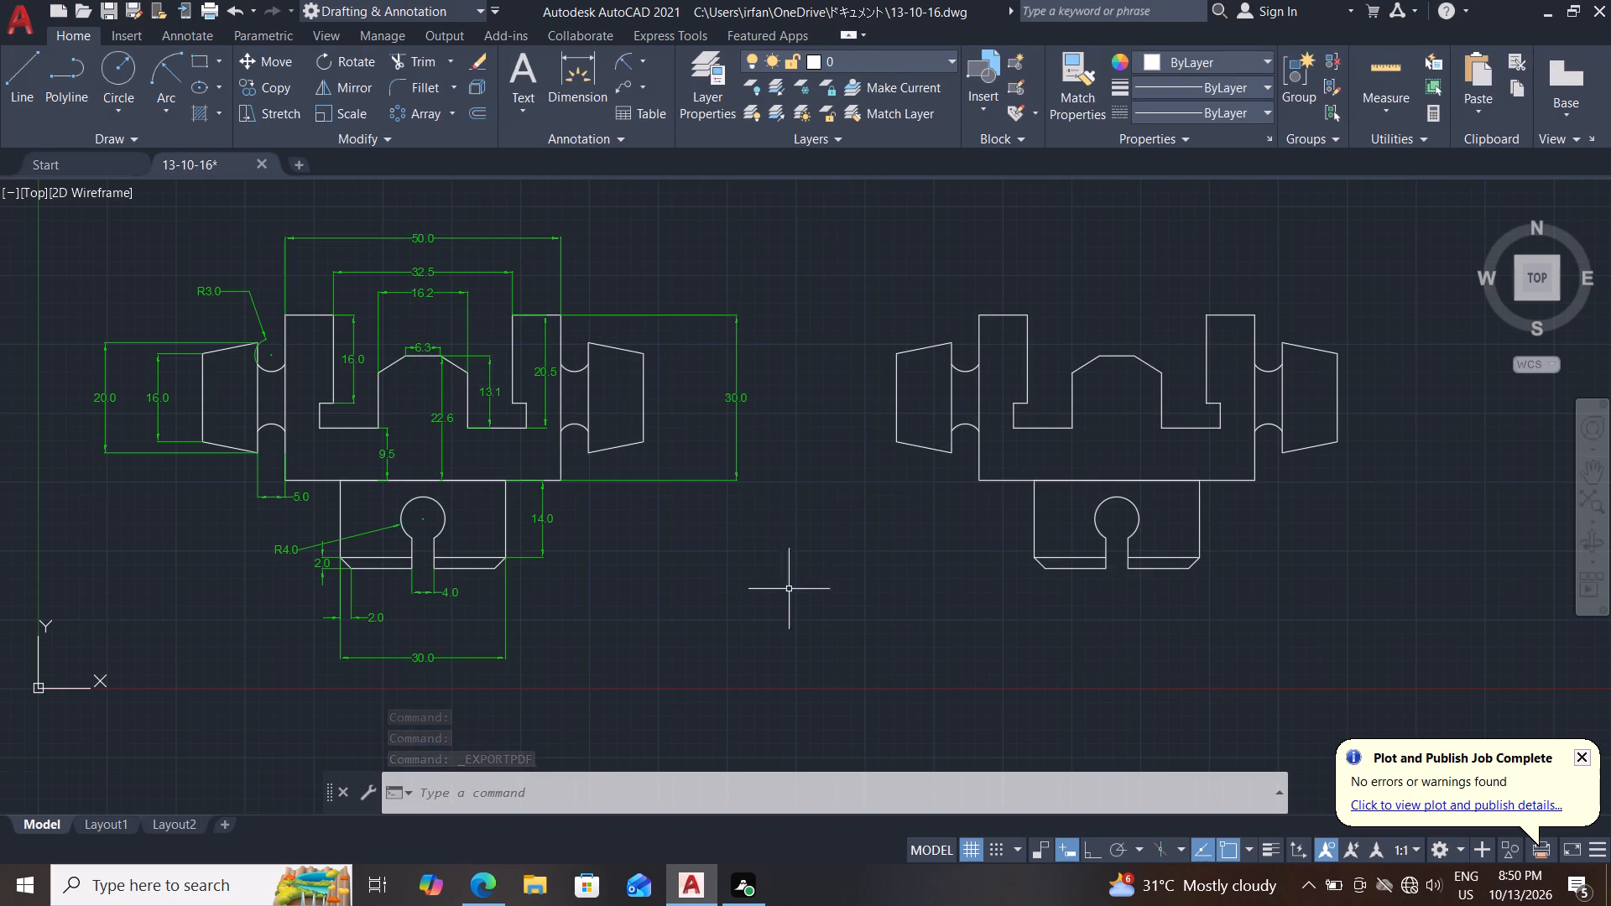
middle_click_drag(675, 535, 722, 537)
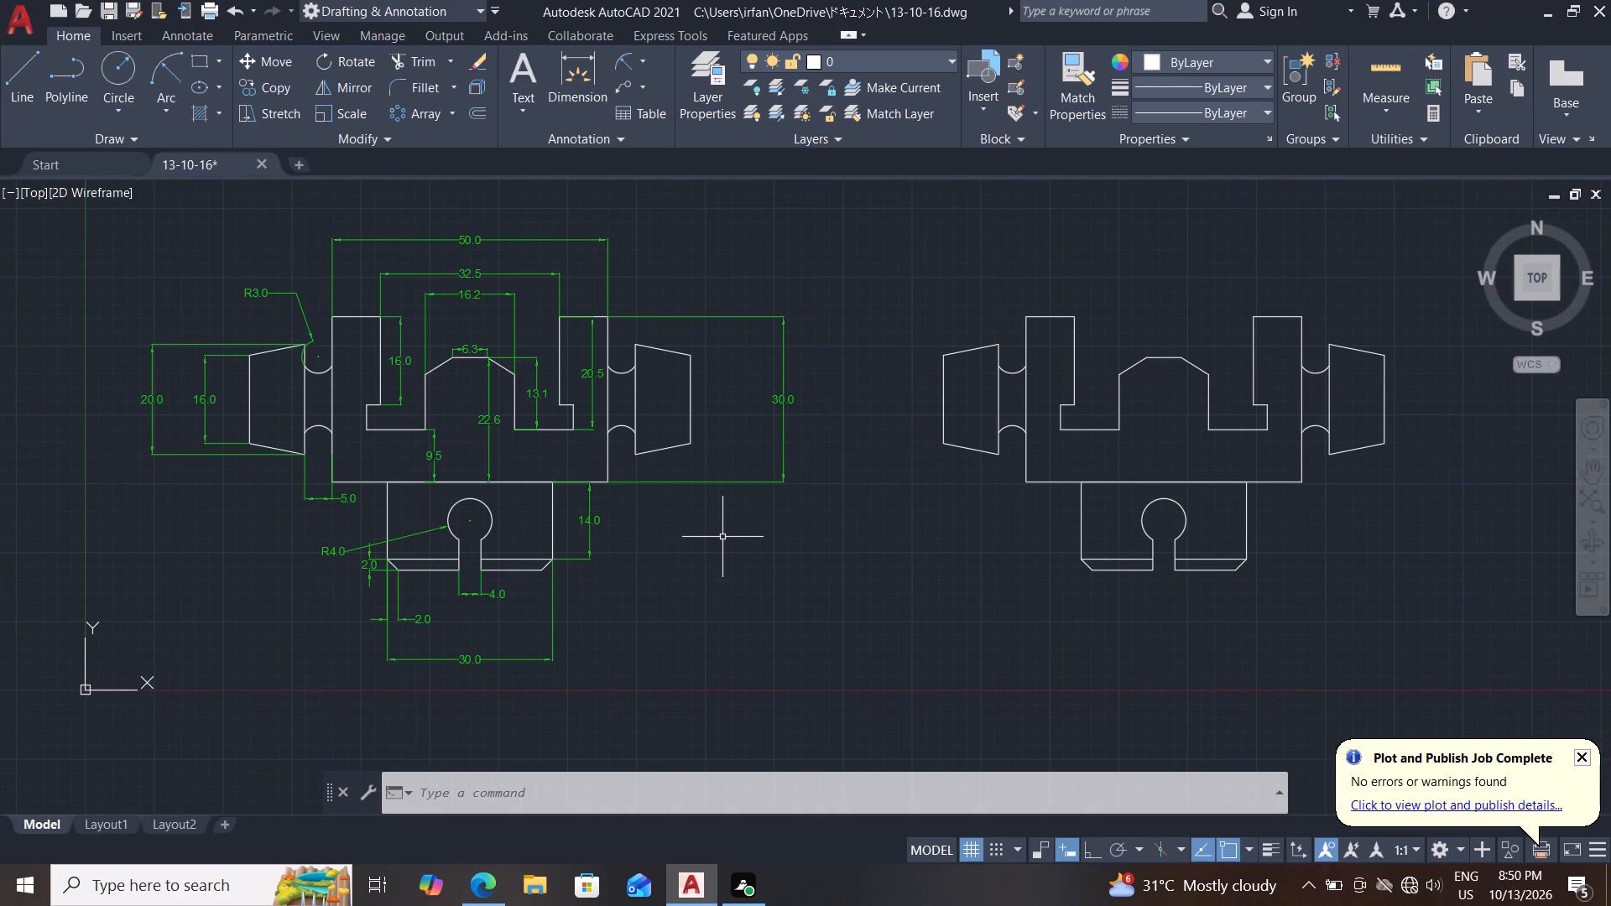